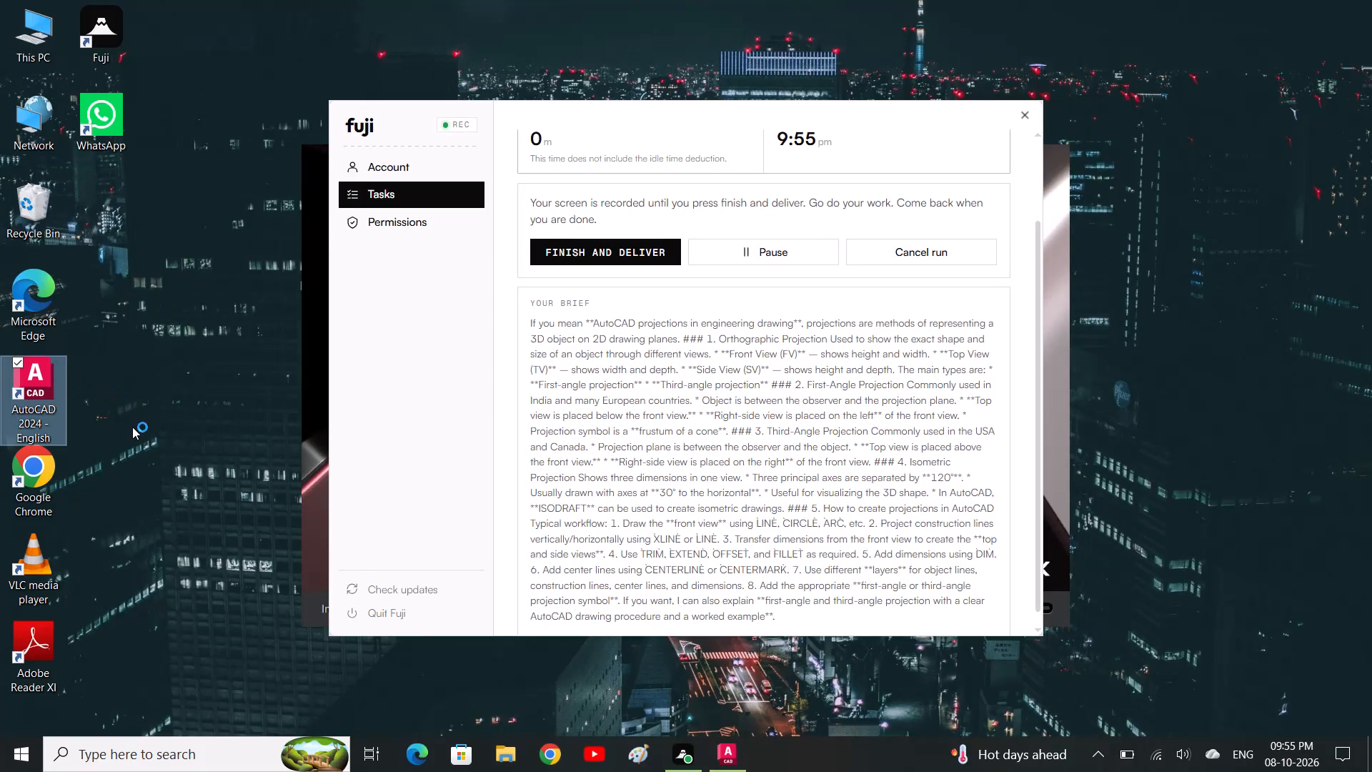
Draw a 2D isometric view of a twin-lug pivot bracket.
Bring the loading AutoCAD 2024 window to the front.
left_click(315, 450)
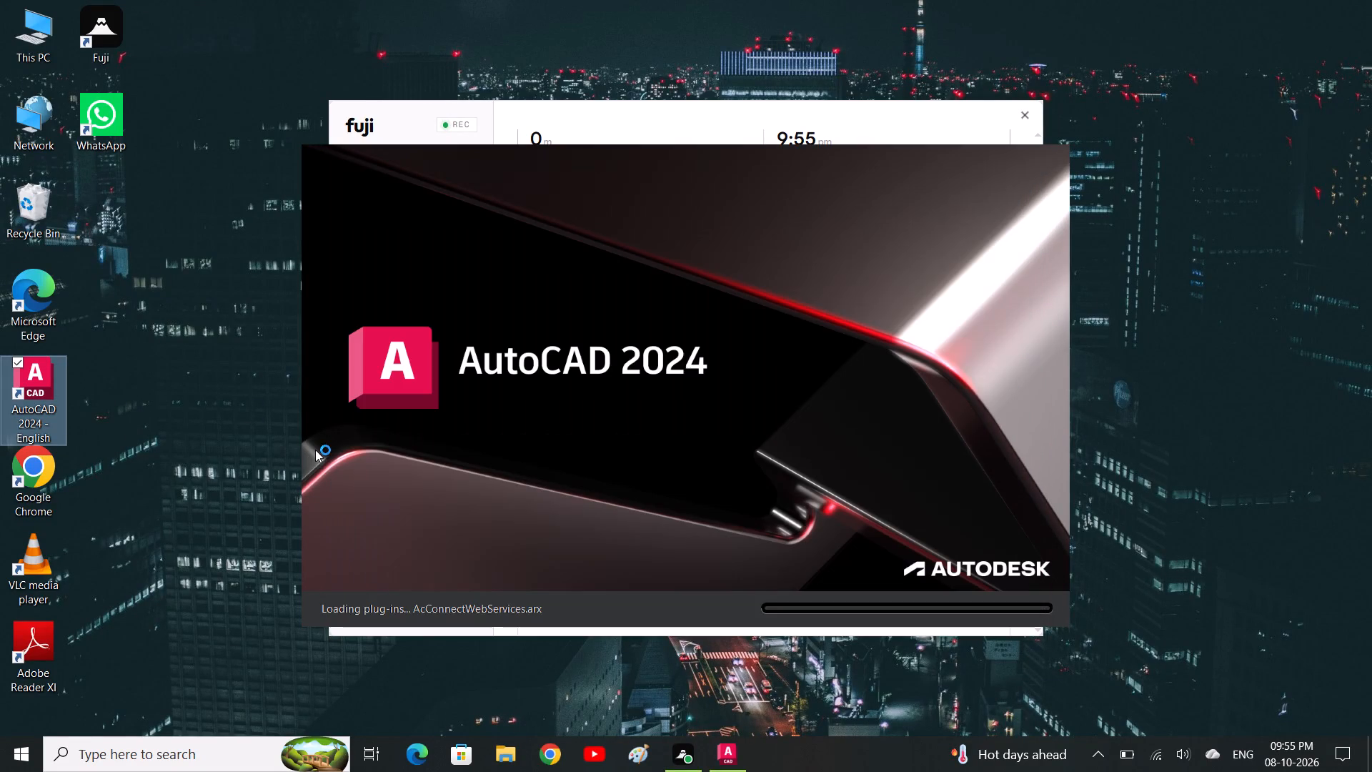
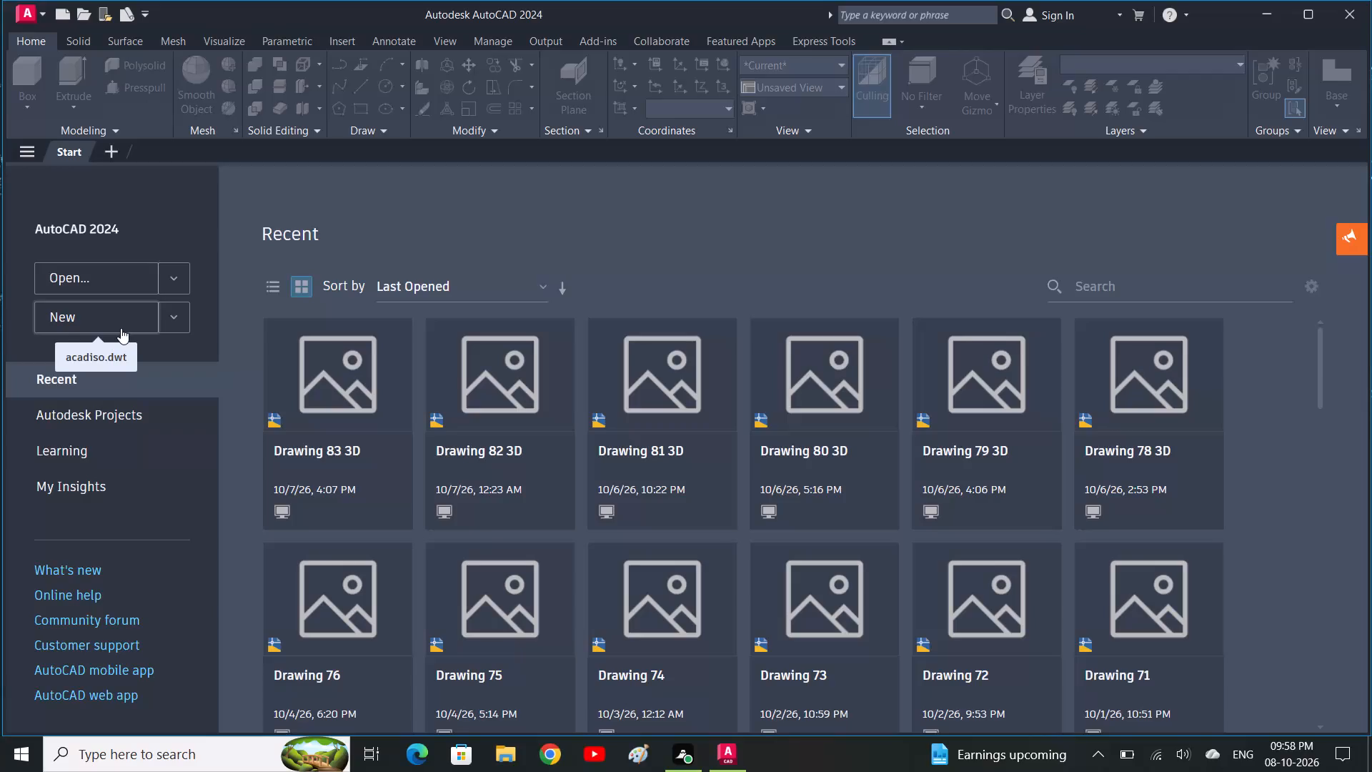
Start a new drawing from the acadiso.dwt template.
left_click(123, 326)
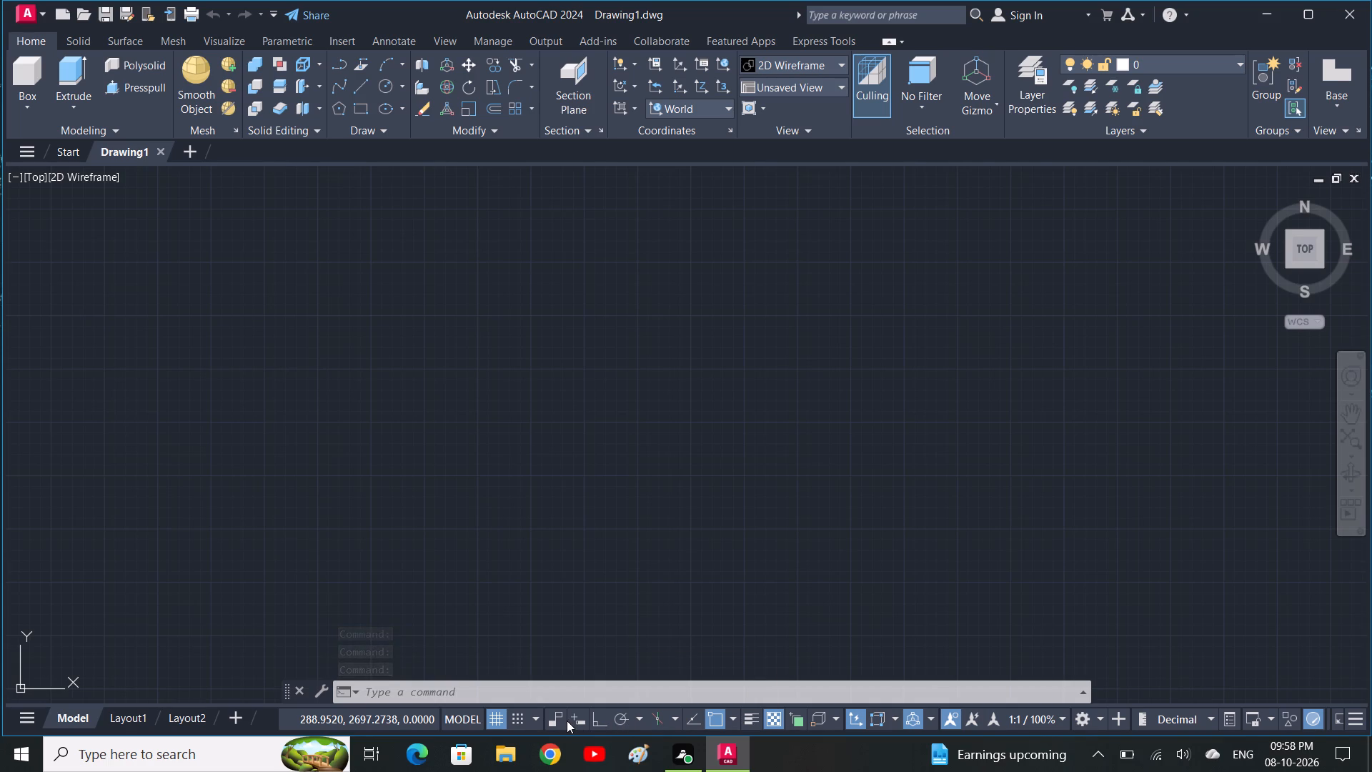
Turn on Ortho mode for the new drawing.
left_click(603, 727)
left_click(603, 720)
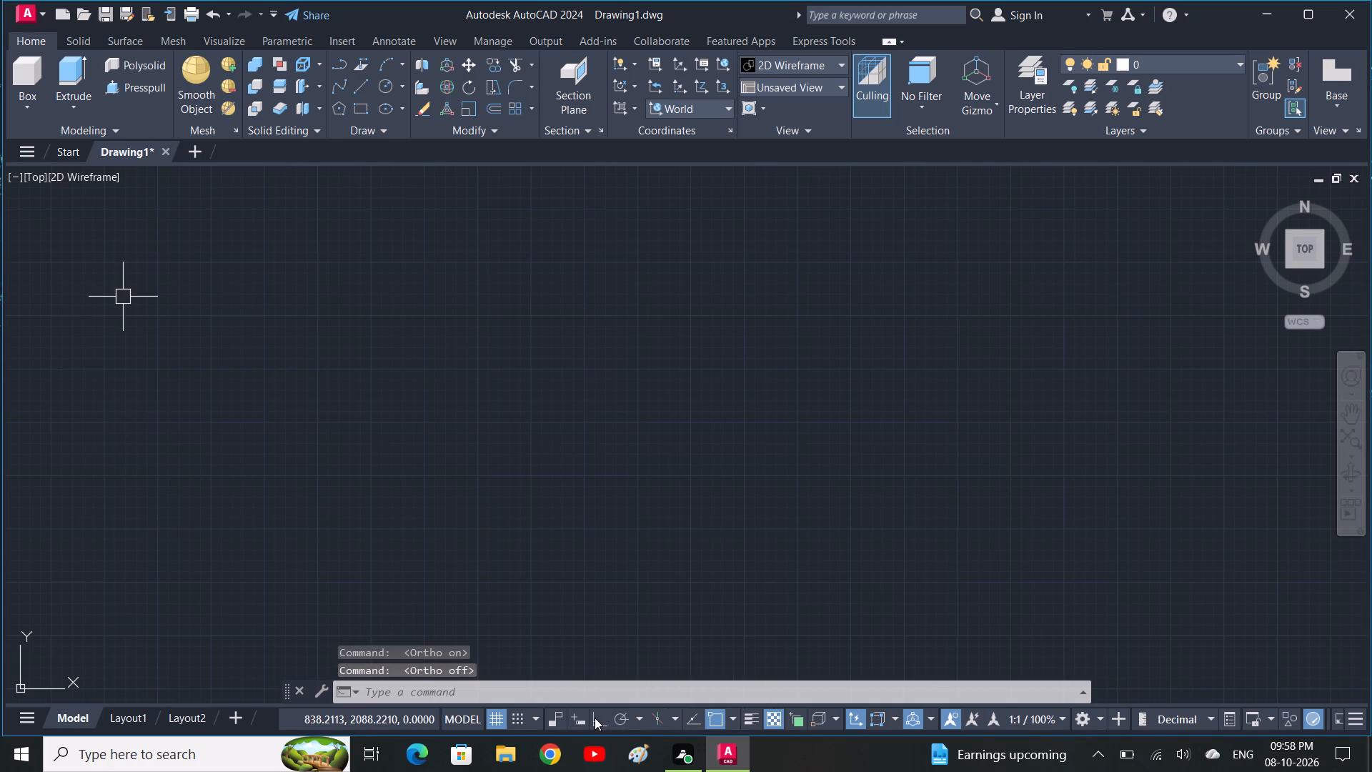
left_click(741, 550)
left_click(741, 550)
left_click(718, 525)
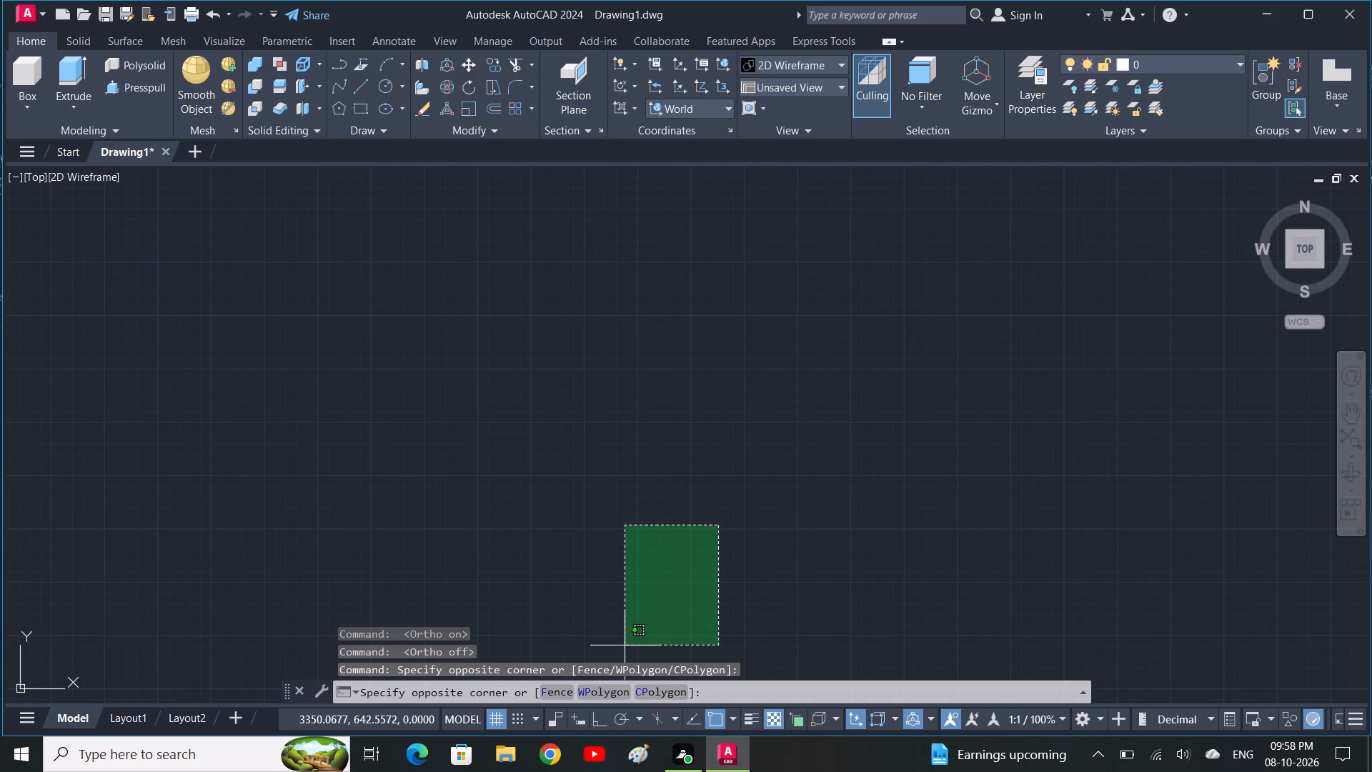
left_click(767, 474)
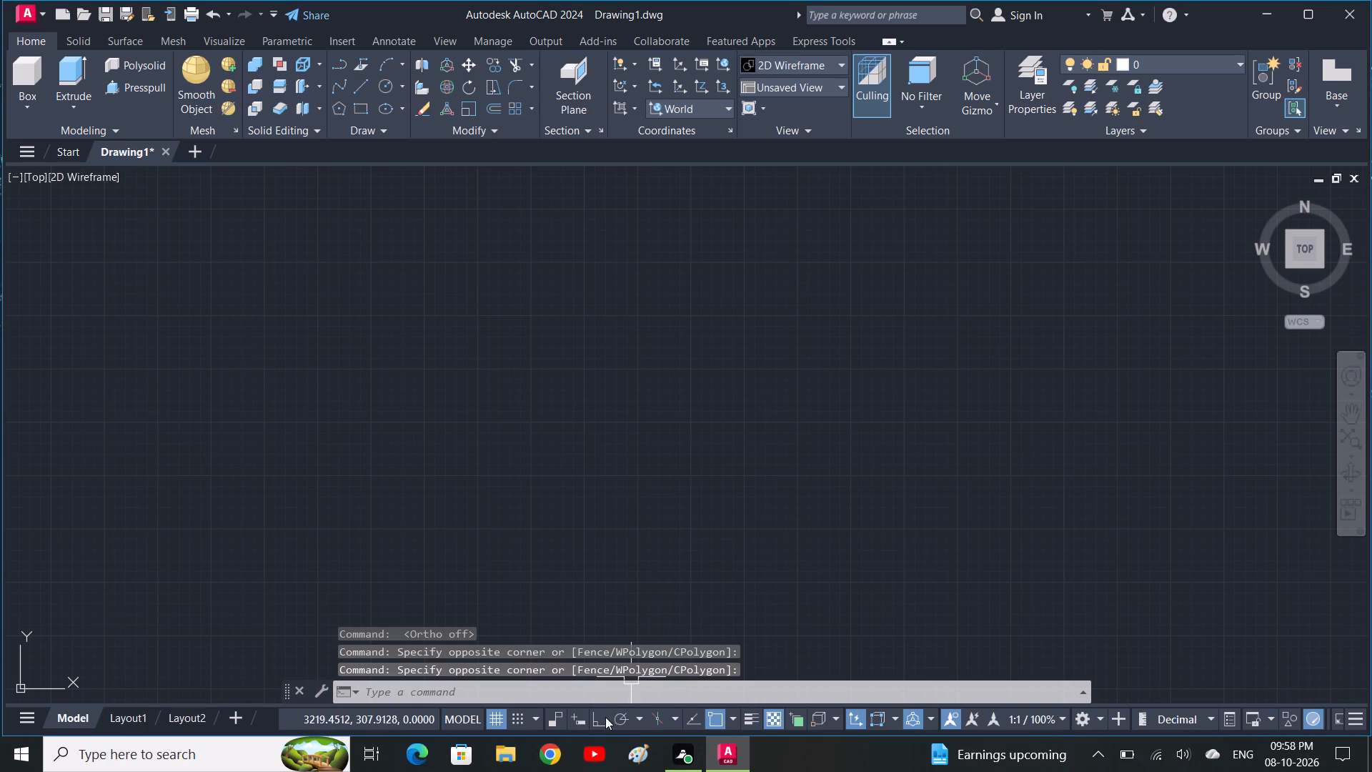
left_click(595, 718)
key("F8")
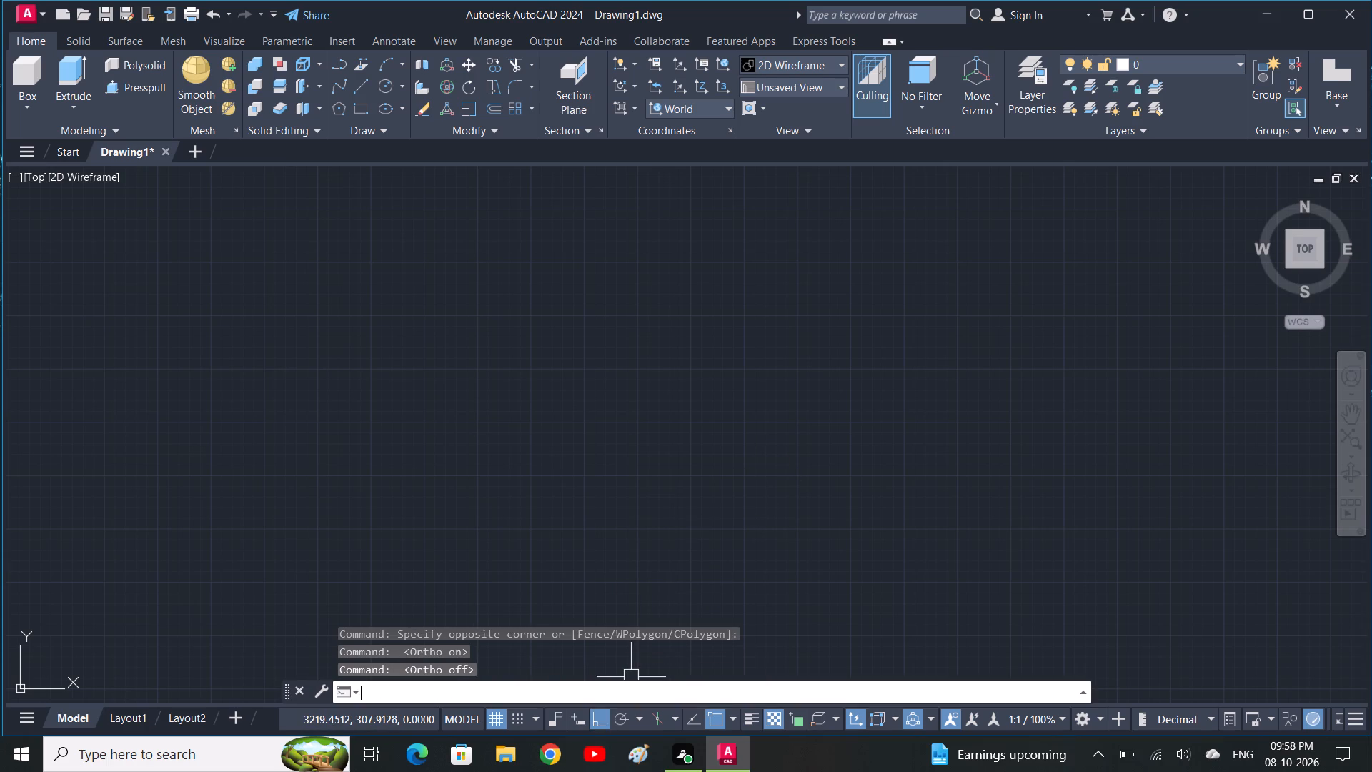
key("F8")
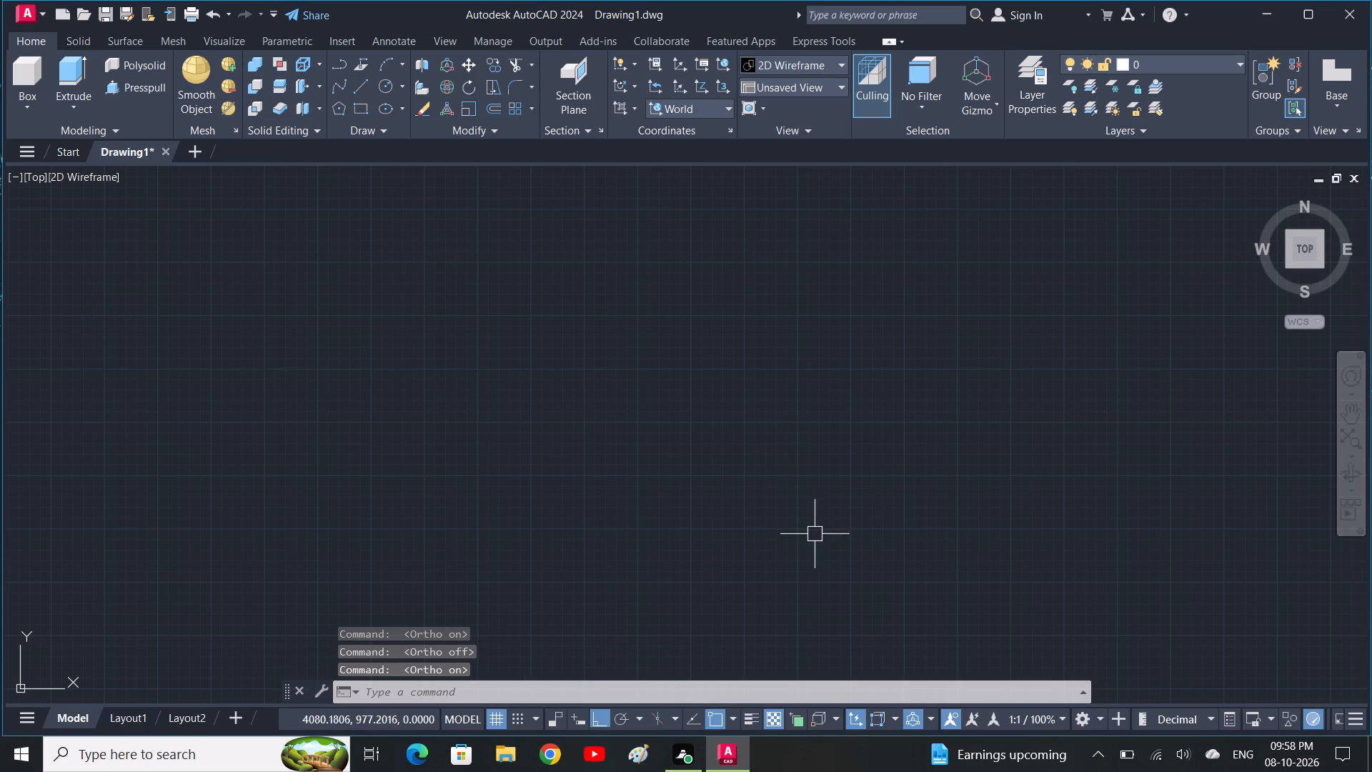
key("space")
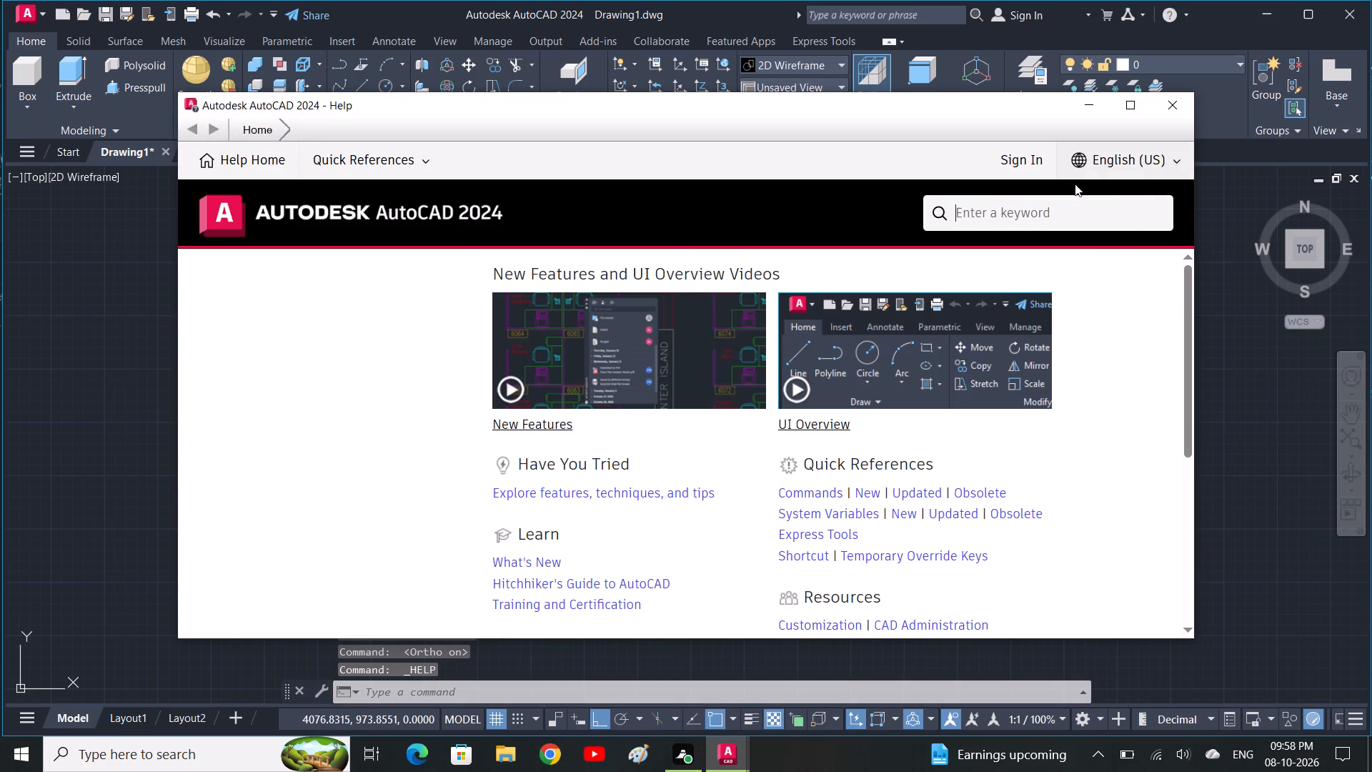
left_click(1166, 104)
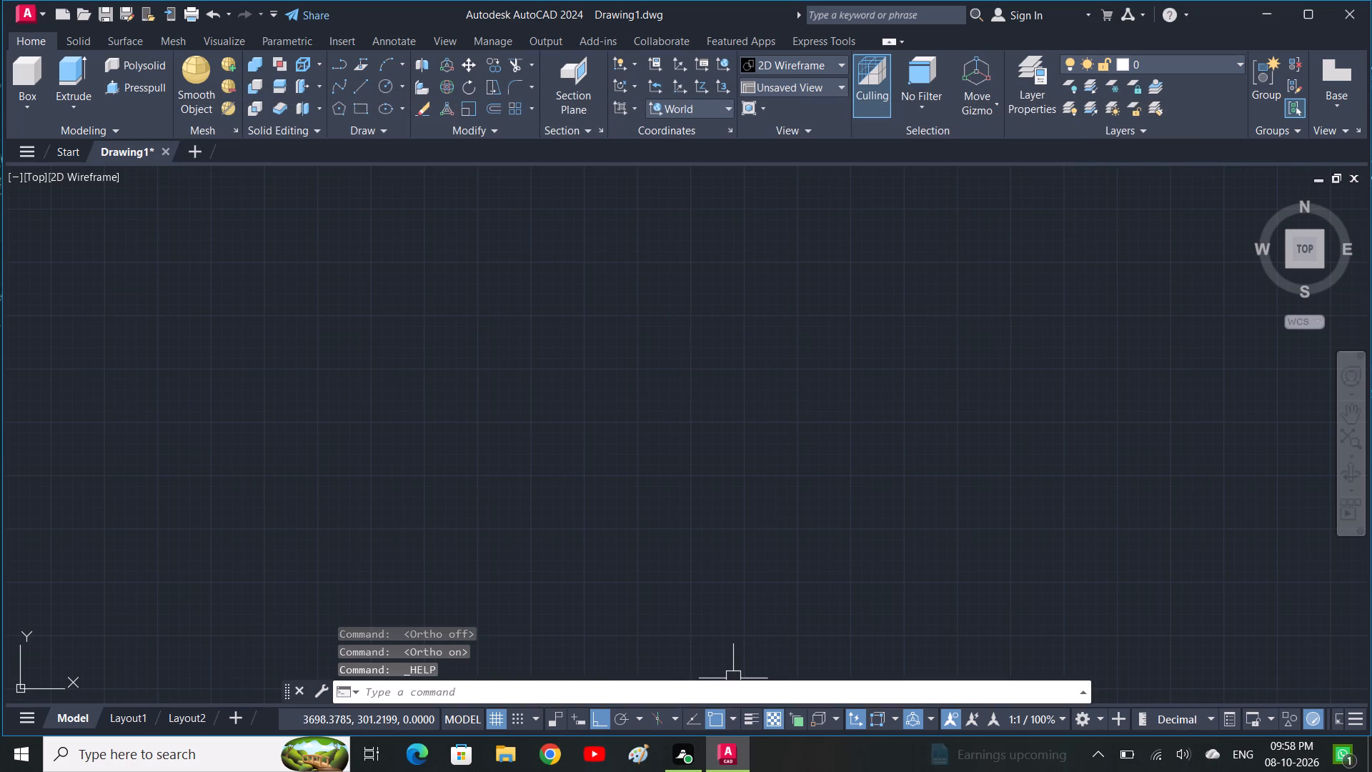
Enable isometric drafting on the left isoplane and dismiss the chat notification.
left_click(655, 716)
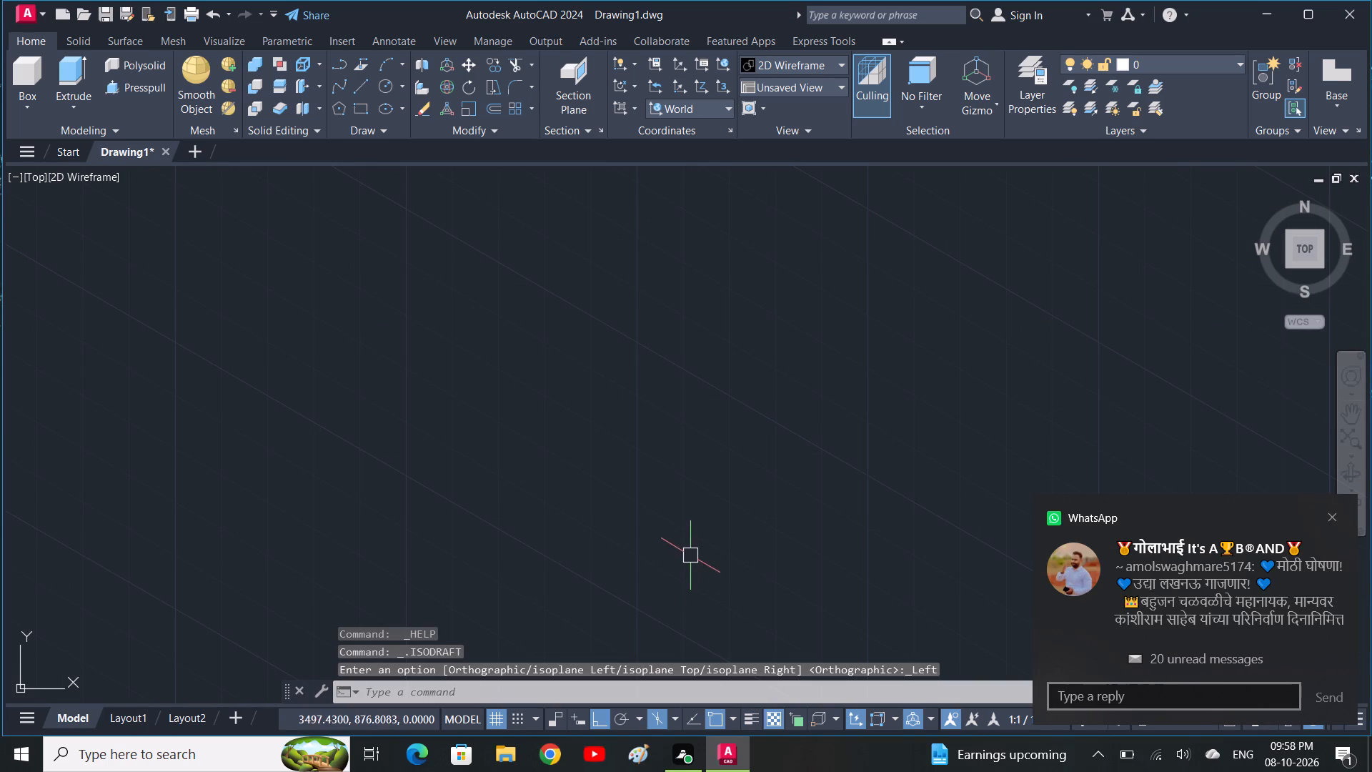
left_click(1335, 516)
Draw an isocircle of radius 20 on the left isoplane in the empty drawing area using Ellipse.
scroll(958, 465, "down", 2)
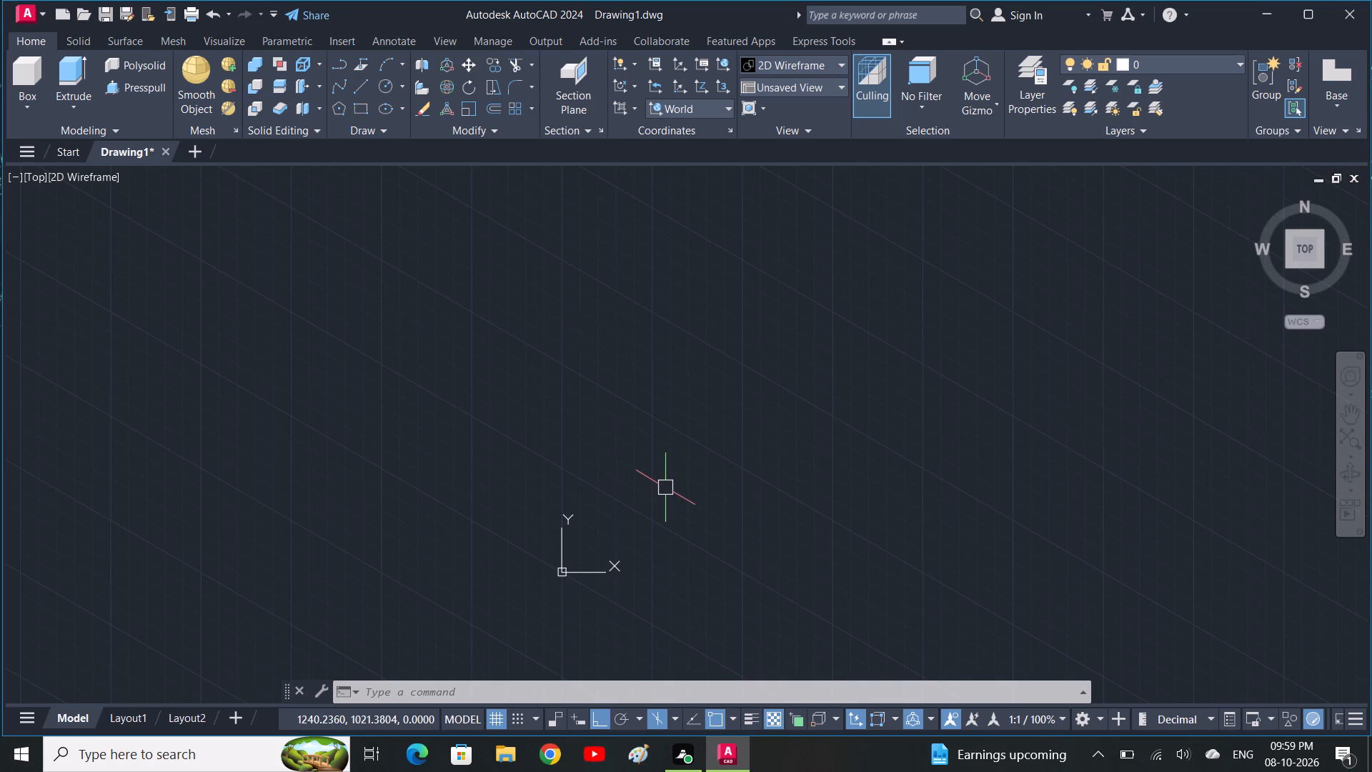
type("el")
key("space")
type("i")
key("space")
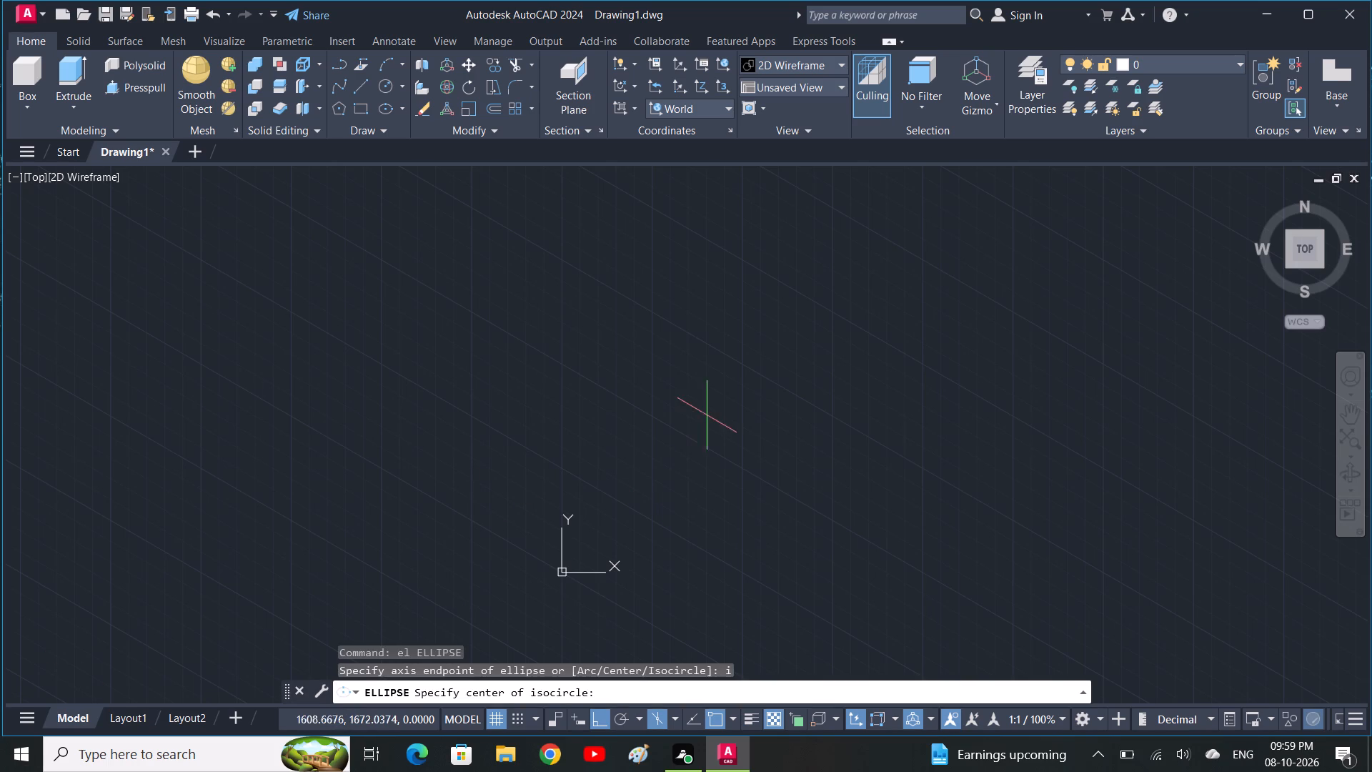
left_click(707, 401)
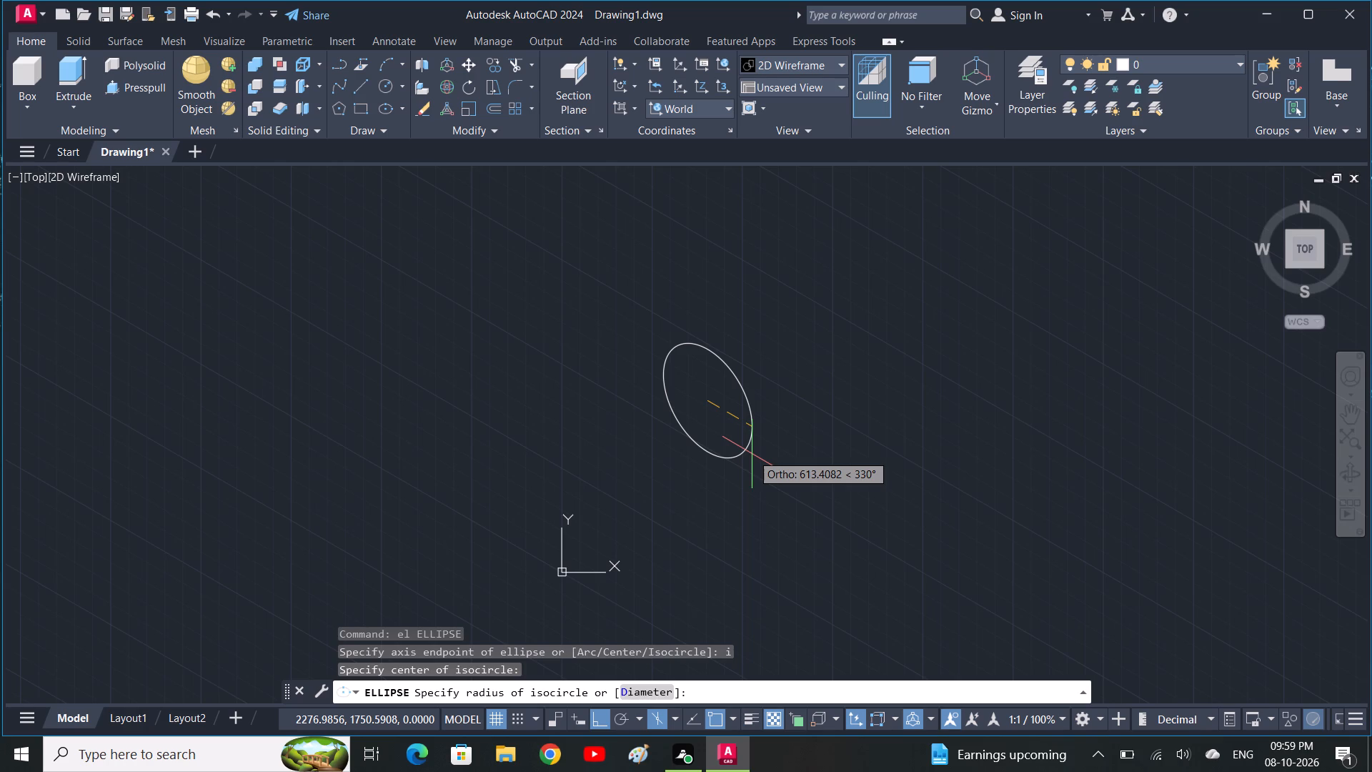
type("20")
key("space")
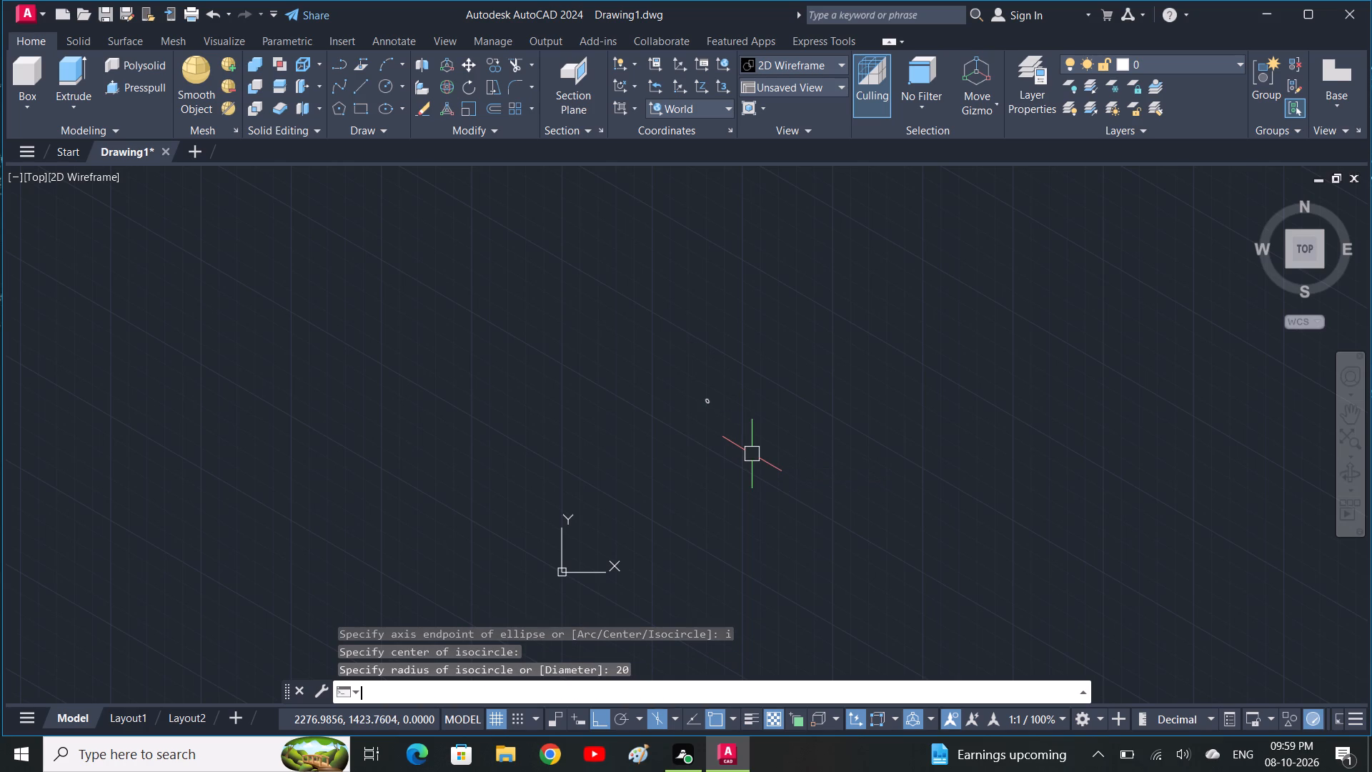
scroll(706, 423, "up", 5)
middle_click_drag(700, 420, 742, 594)
scroll(752, 457, "up", 3)
middle_click_drag(752, 456, 793, 600)
middle_click_drag(827, 413, 834, 494)
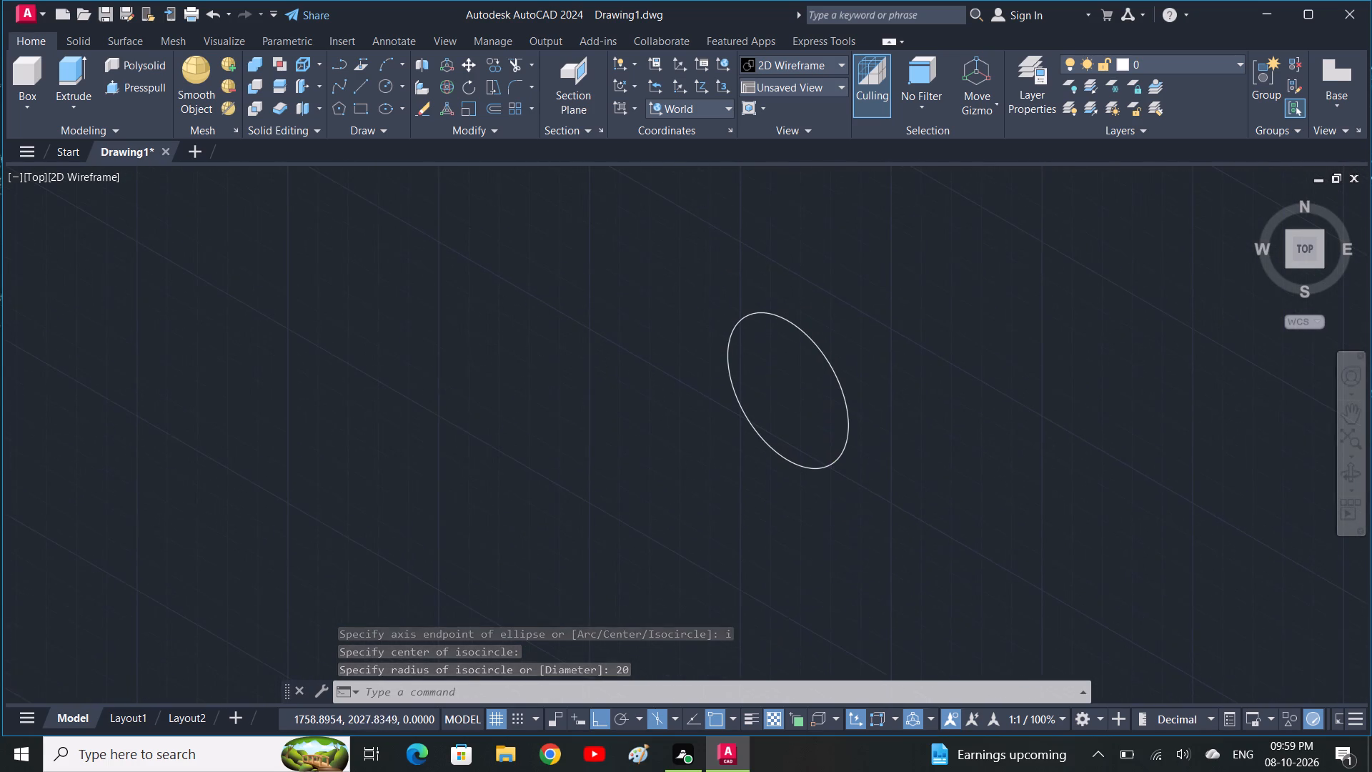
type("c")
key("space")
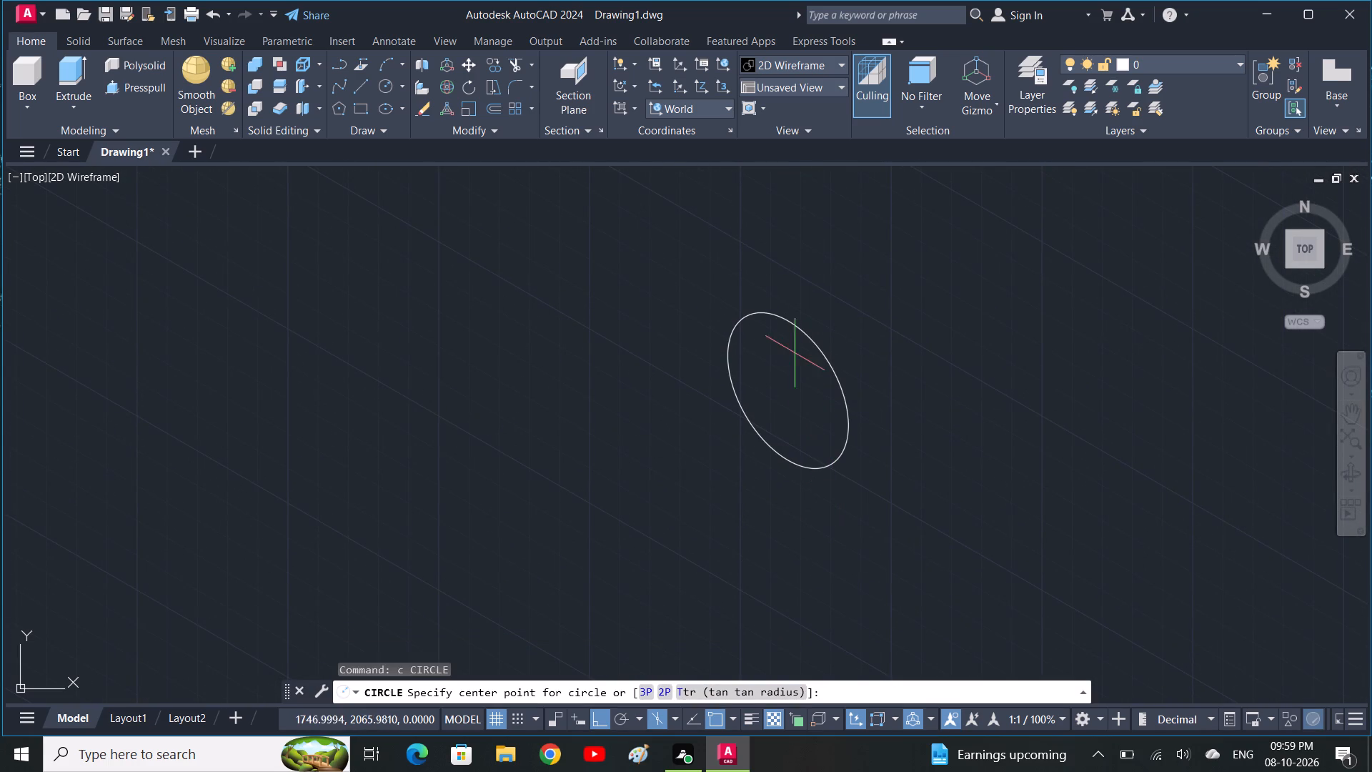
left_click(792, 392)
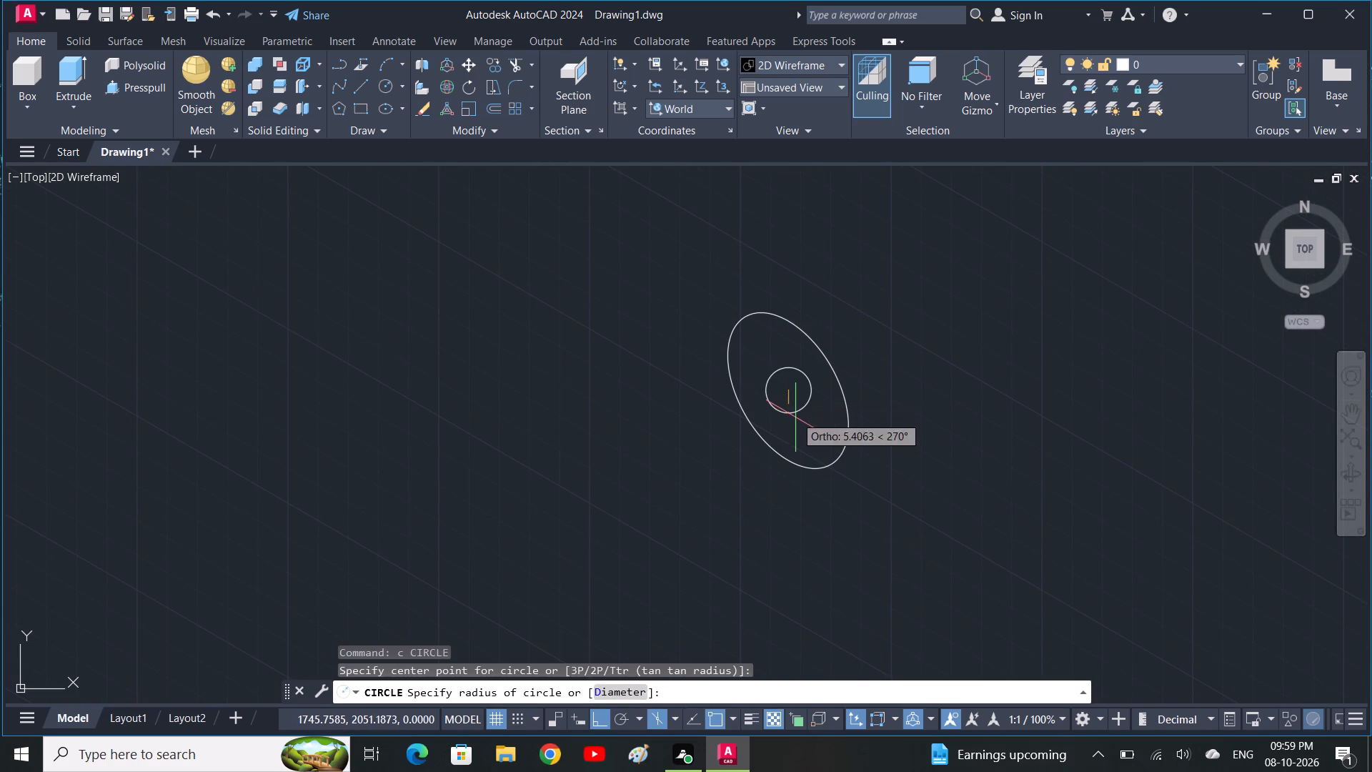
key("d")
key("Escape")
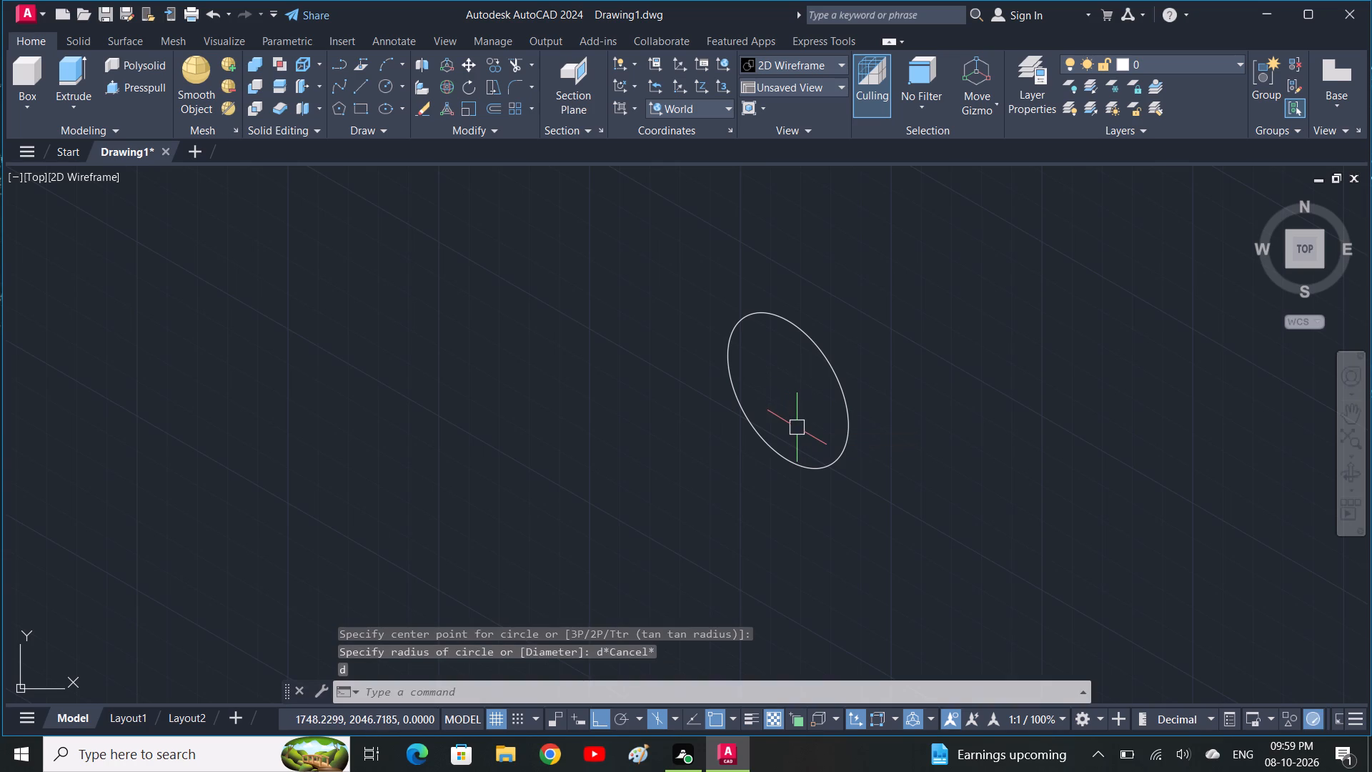
Draw a concentric isocircle of diameter 20 at the centre of the radius 20 isocircle.
key("e")
key("l")
key("space")
type("i")
key("space")
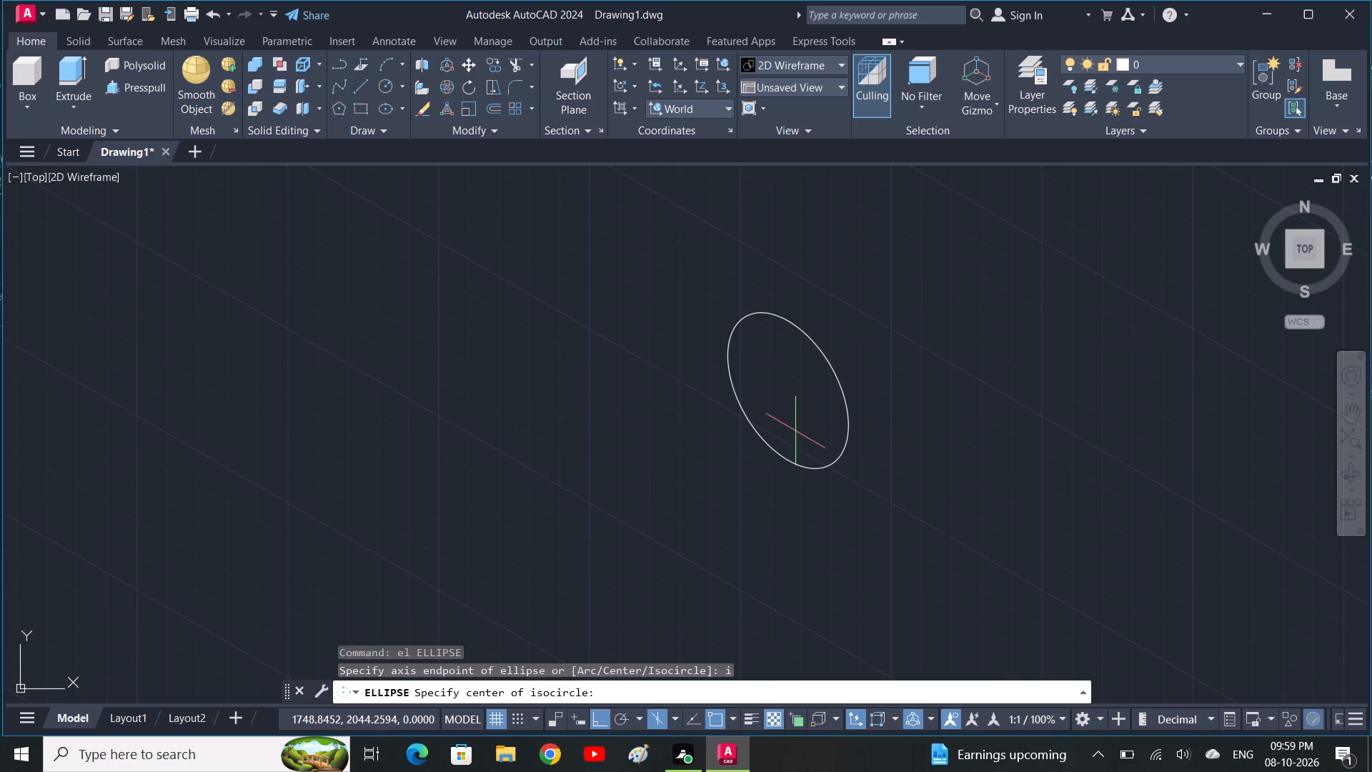
left_click(790, 390)
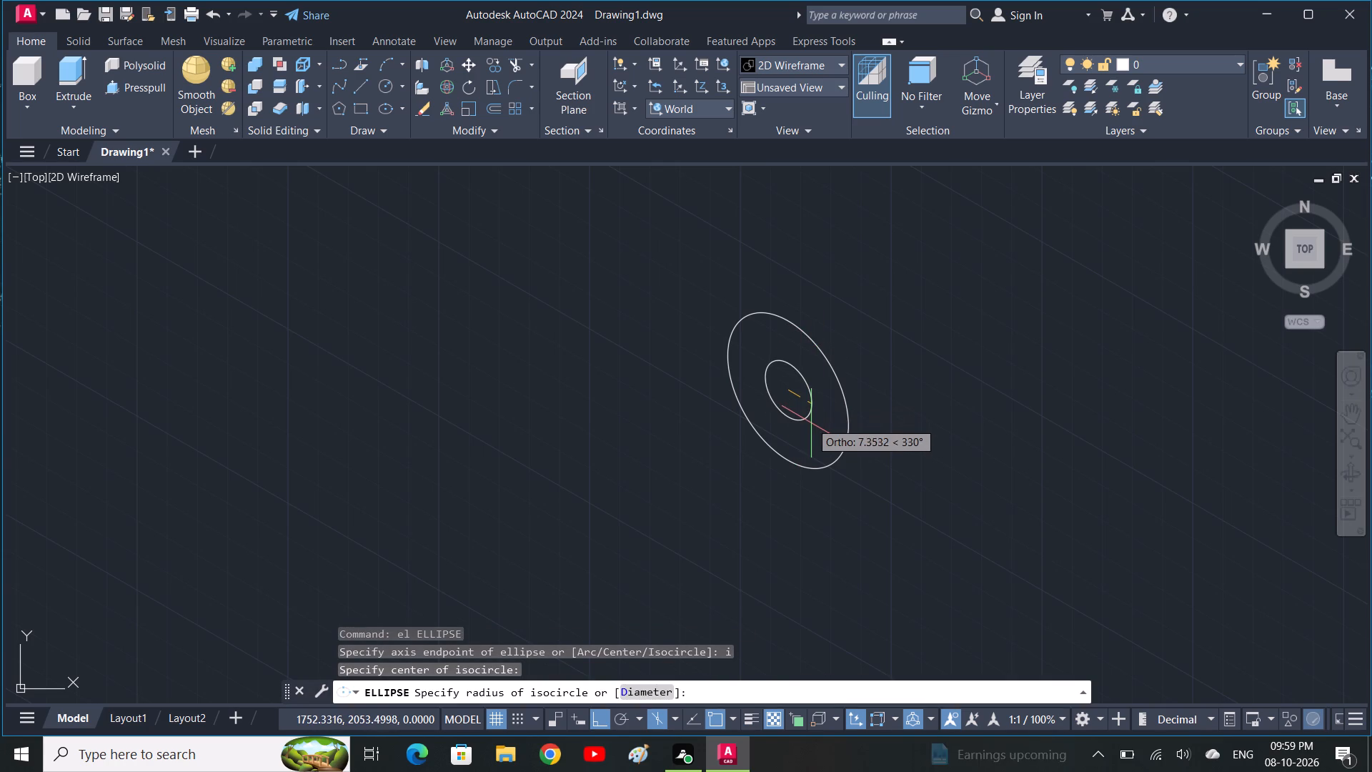
type("d")
key("space")
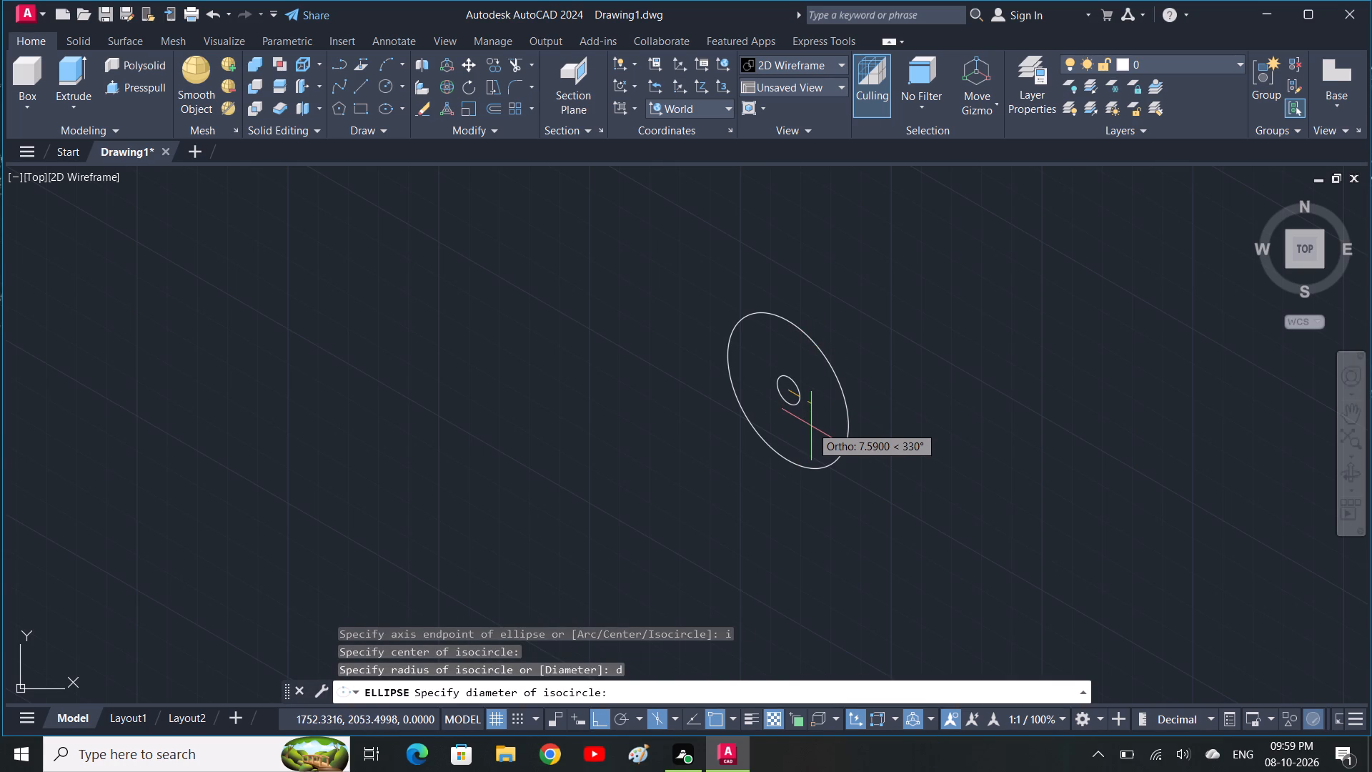
key("2")
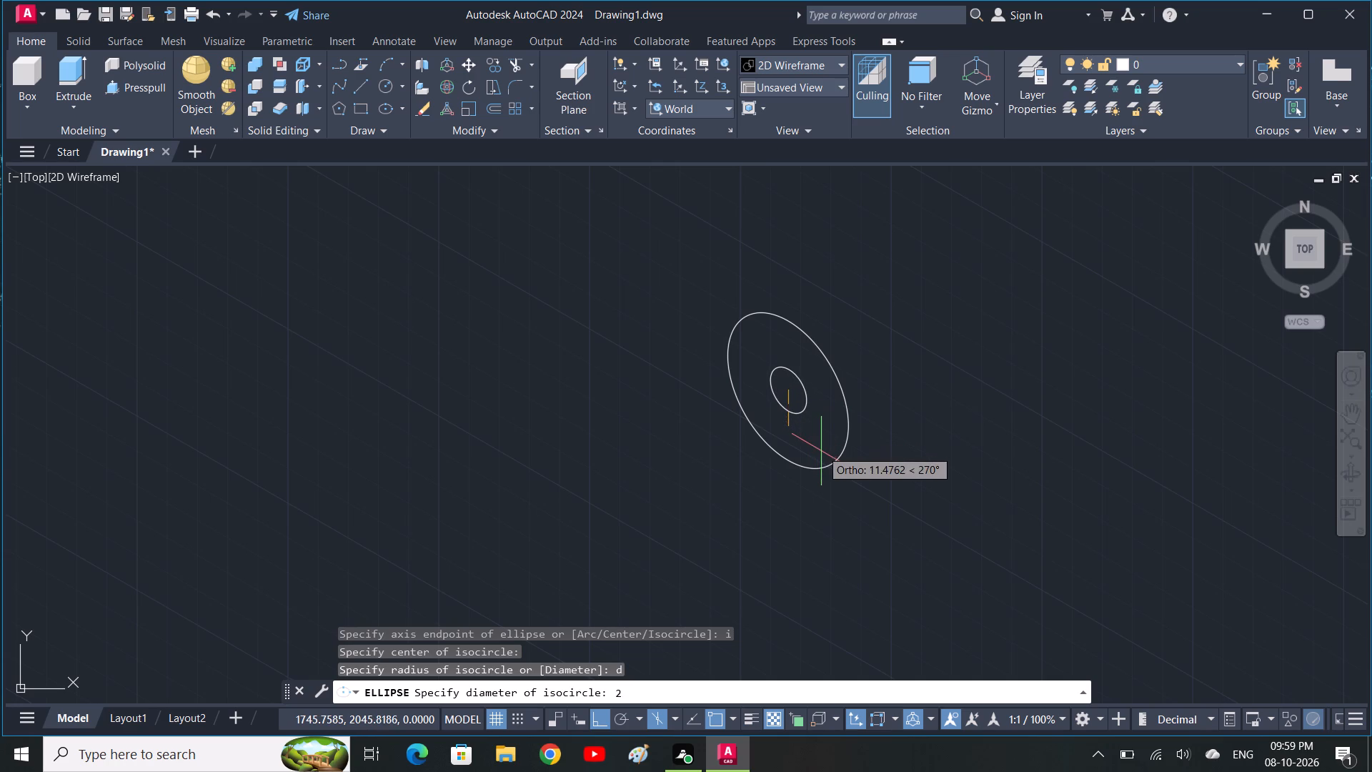
key("0")
key("space")
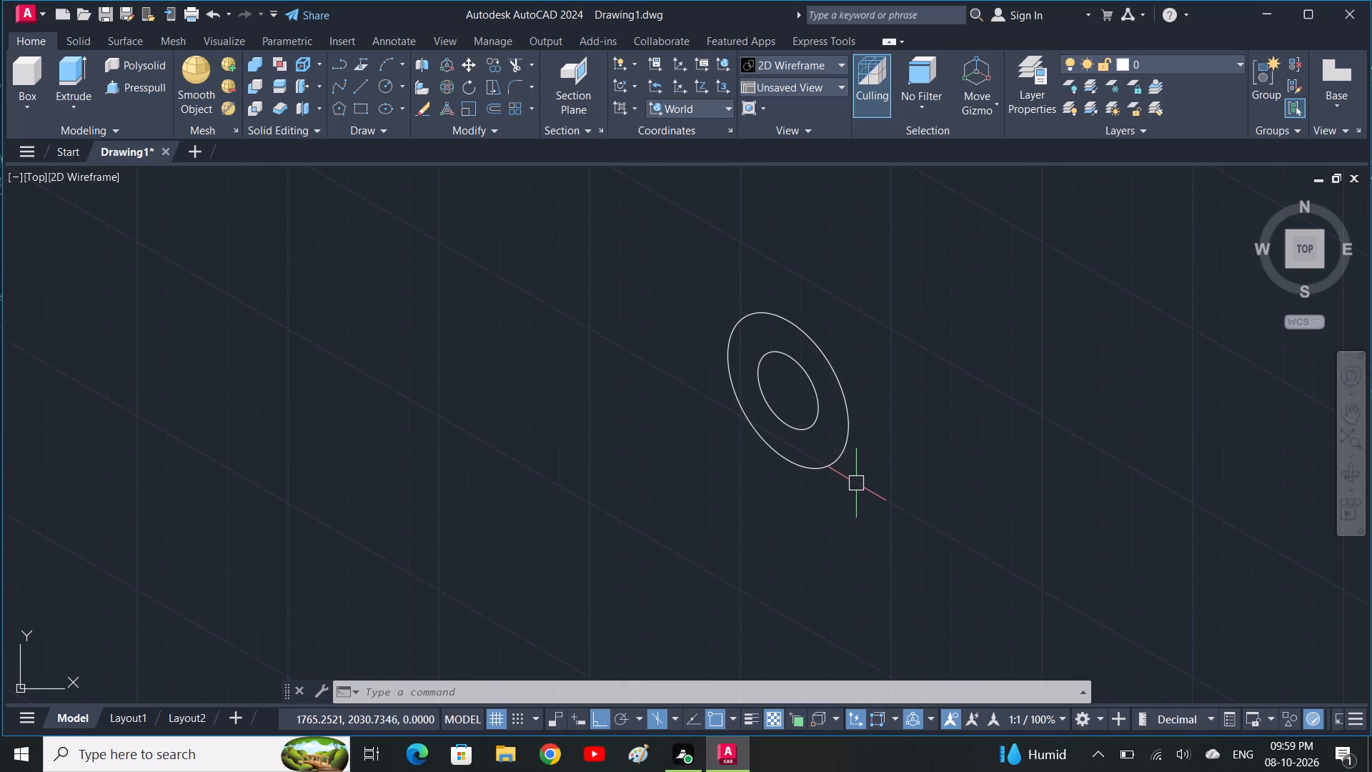
Copy both concentric isocircles from their common centre 100 units up and left along the isometric axis.
left_click(915, 510)
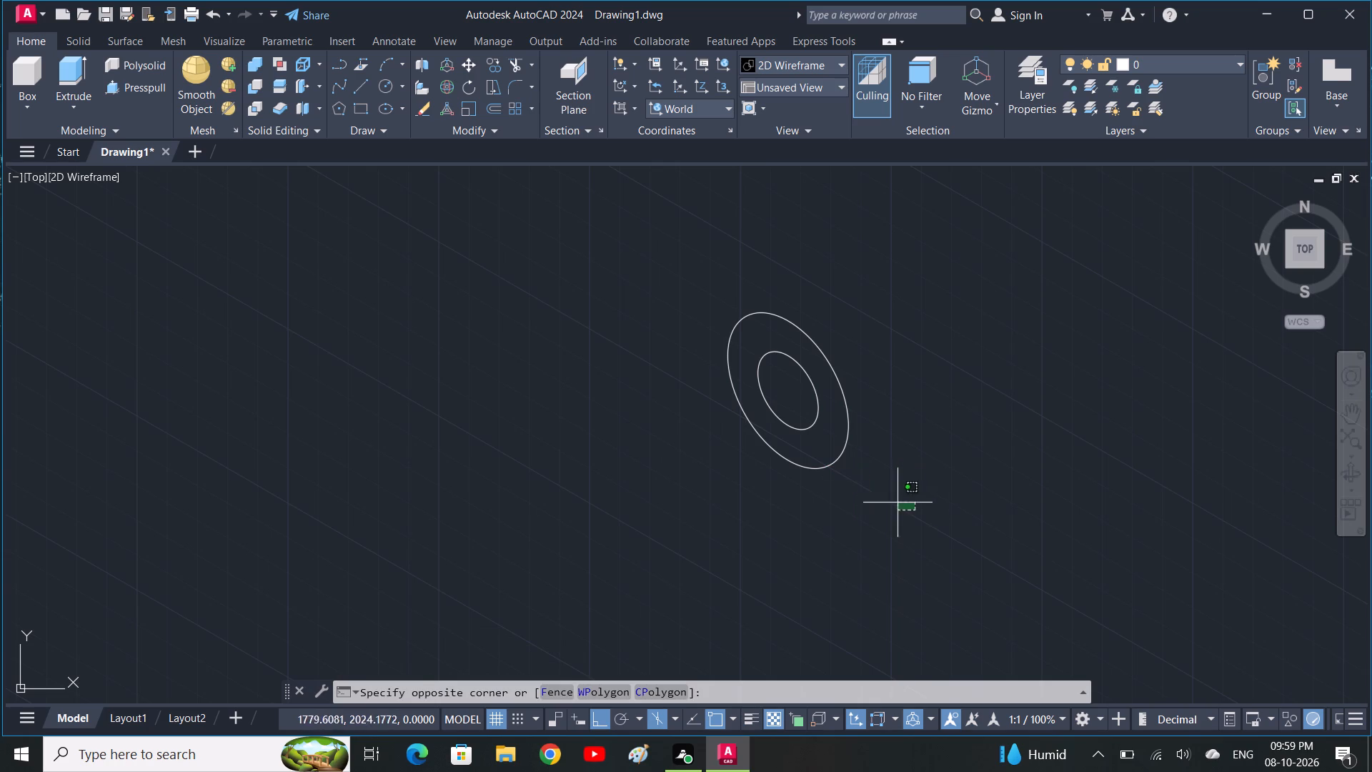
left_click(697, 361)
key("c")
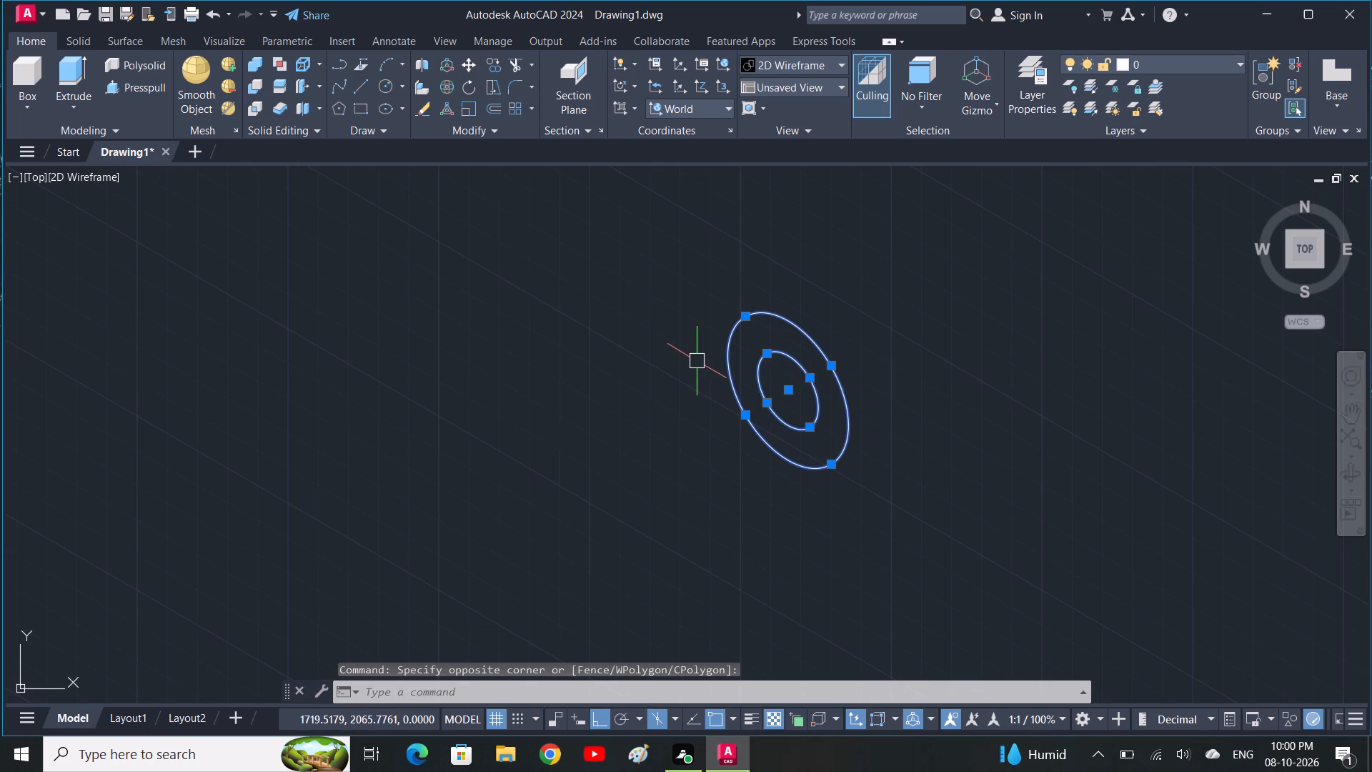
key("o")
key("space")
left_click(789, 392)
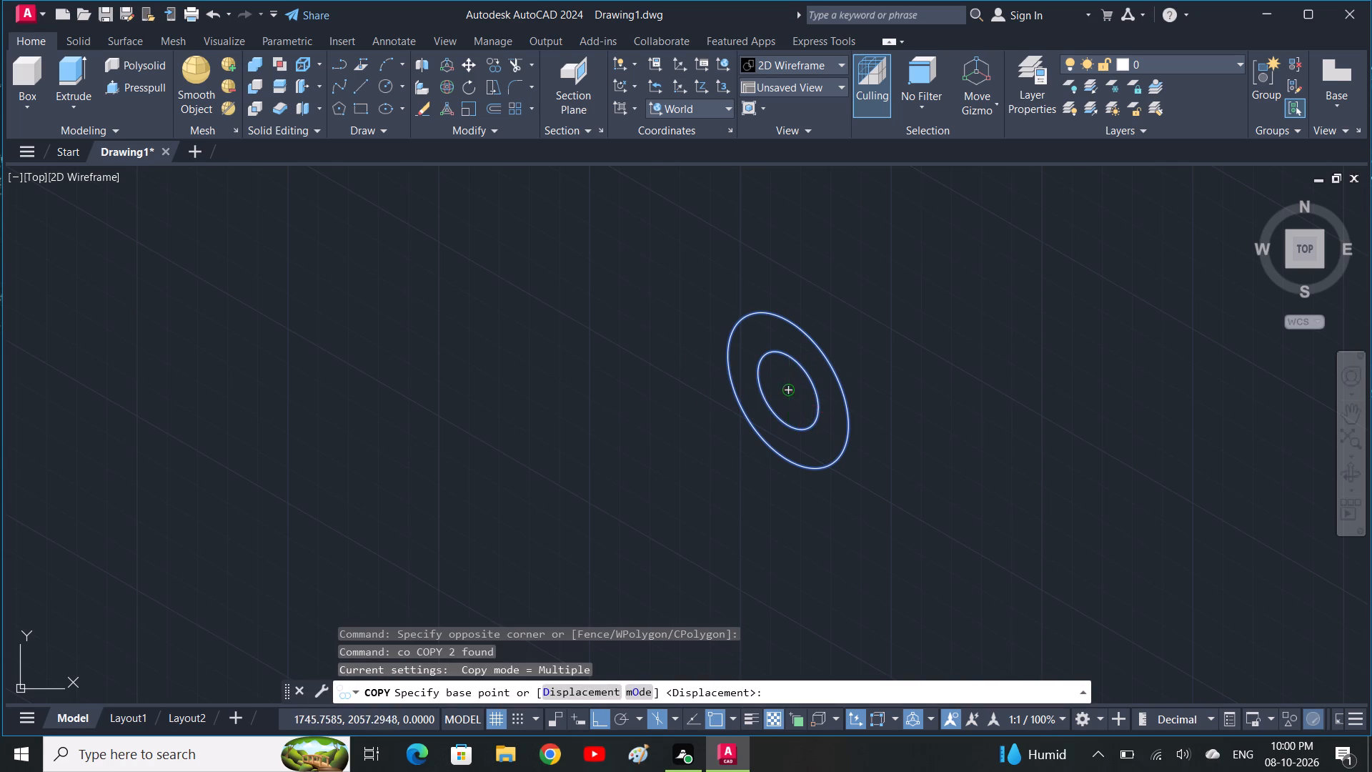
type("100")
key("space")
middle_click_drag(577, 372, 600, 460)
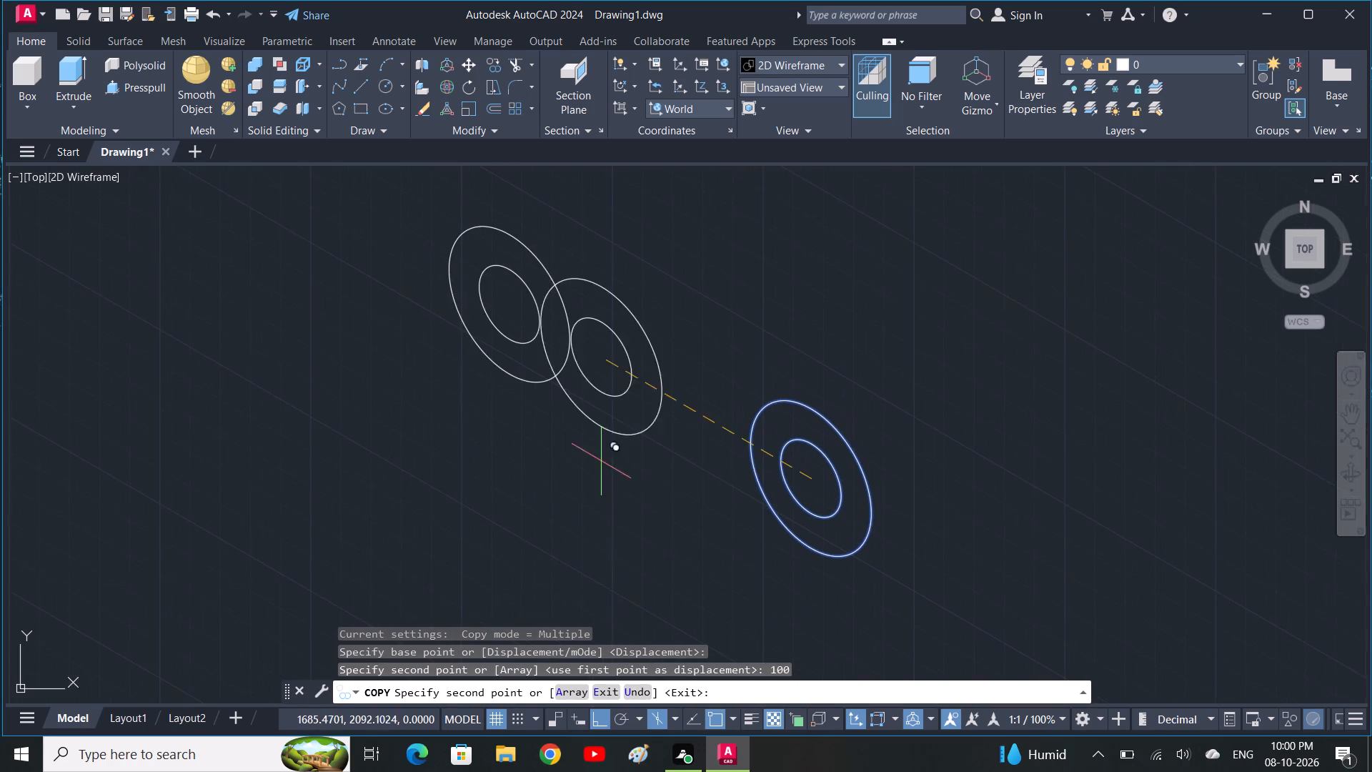
scroll(620, 437, "down", 2)
key("Escape")
Draw a short vertical line downward, starting 50 units along the isometric axis from the lower isocircles' centre toward the upper pair, then 50 units straight down.
middle_click_drag(645, 462, 631, 361)
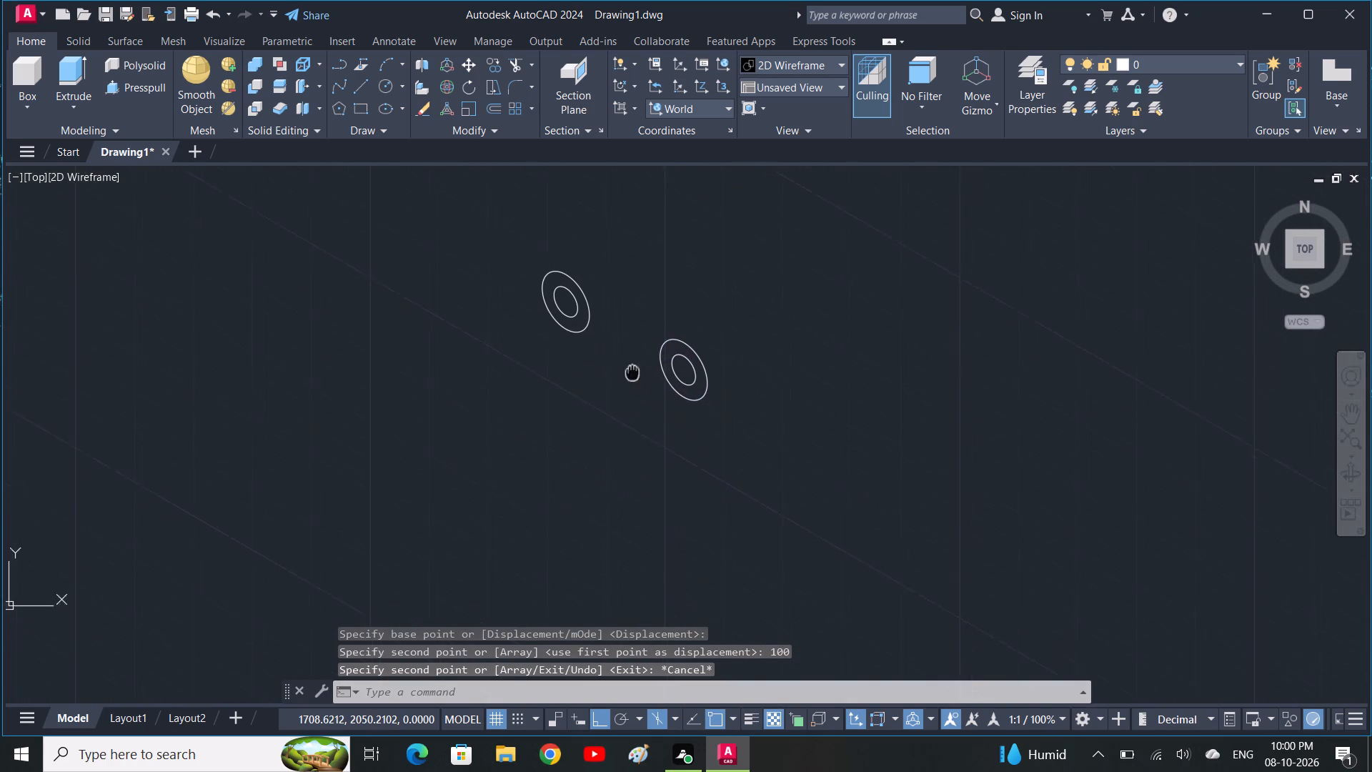
middle_click_drag(631, 361, 631, 355)
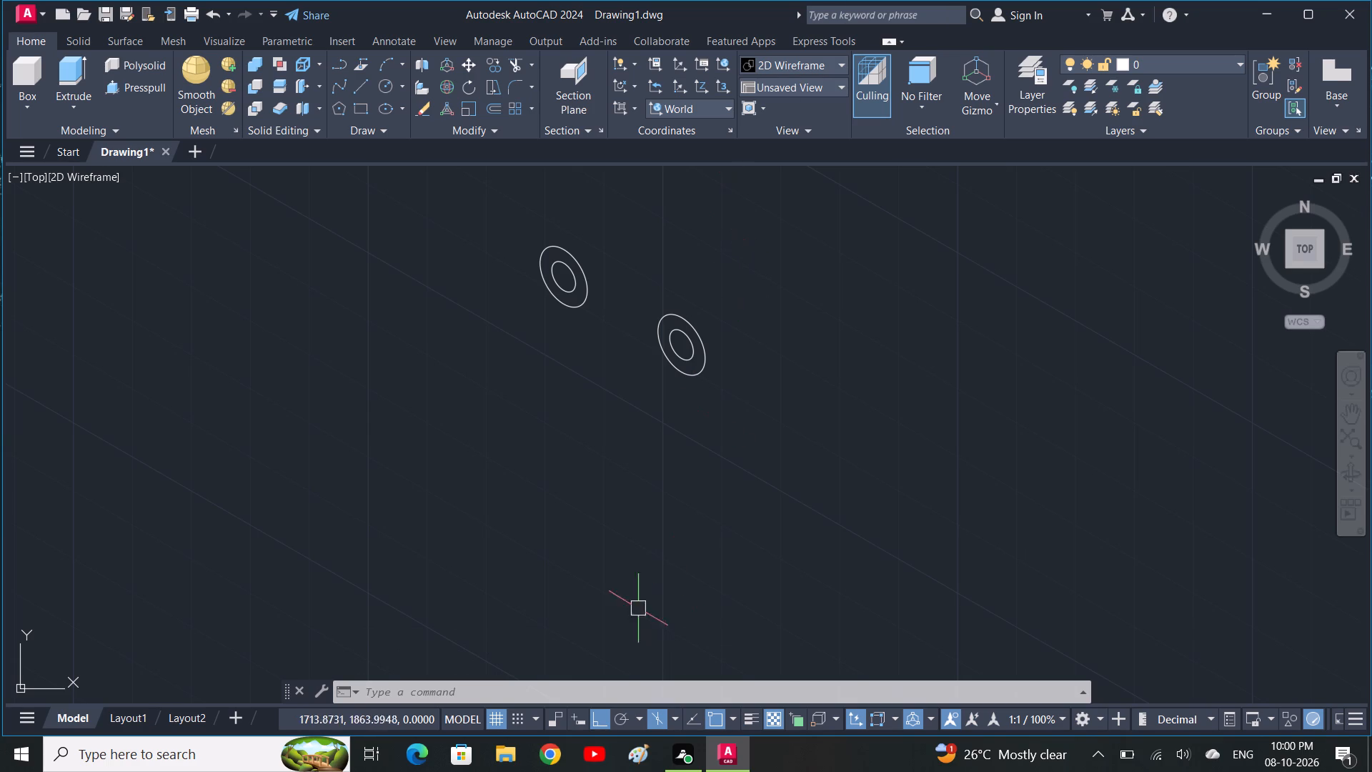
scroll(632, 485, "up", 1)
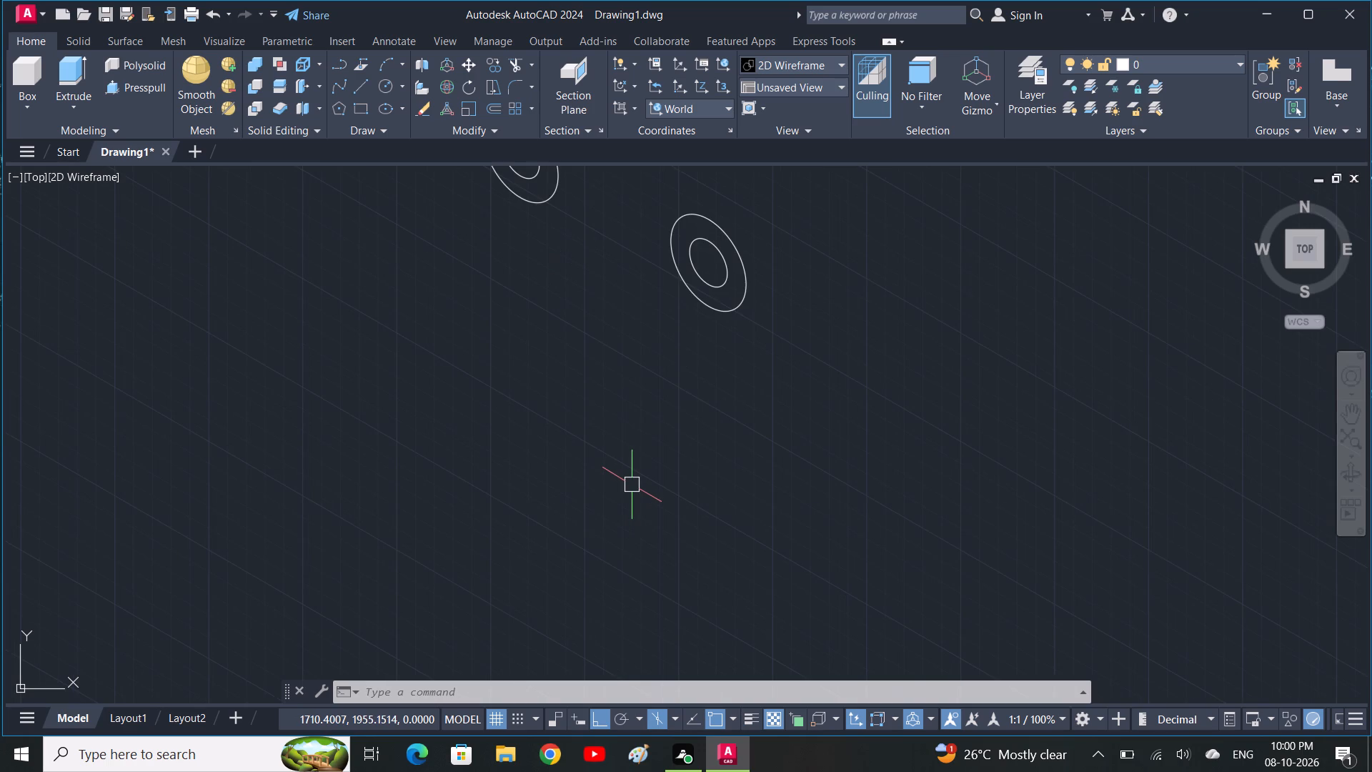
type("l")
key("space")
type("tk")
key("space")
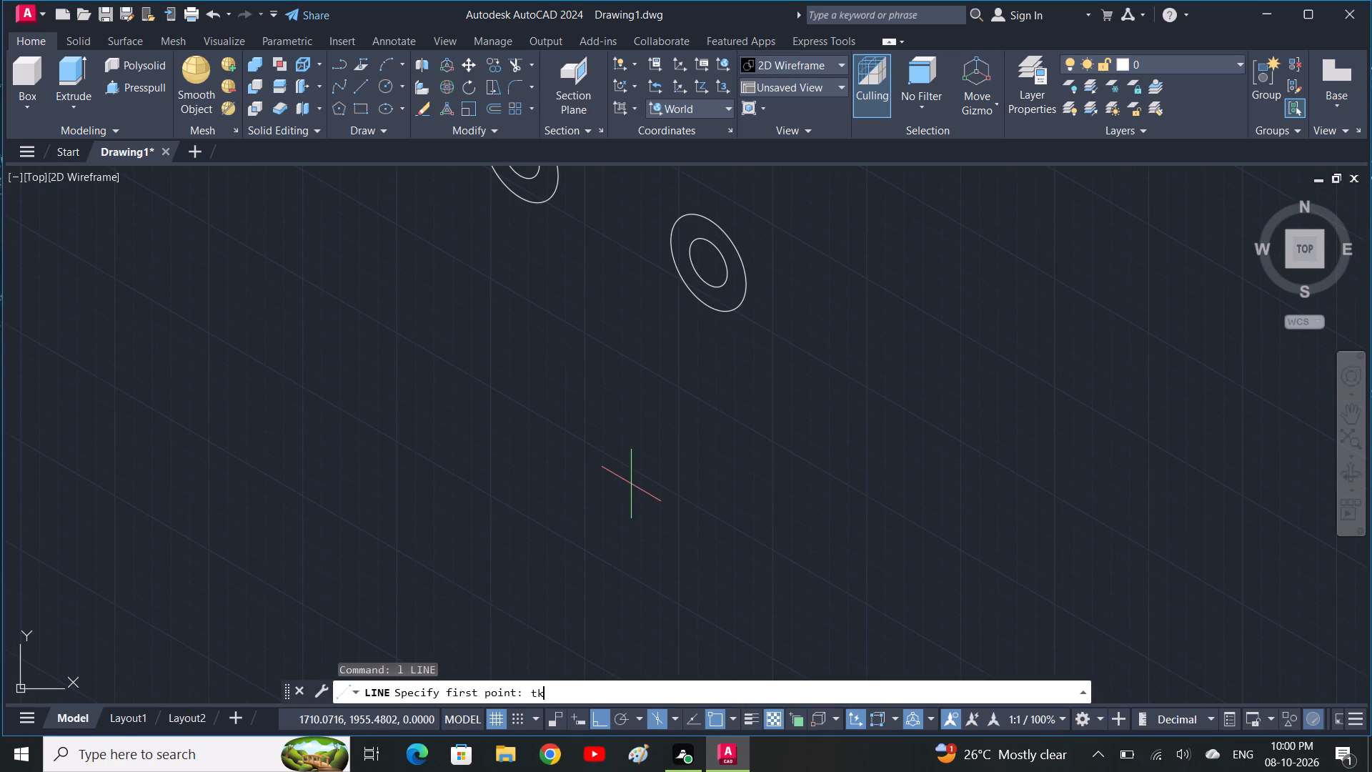
middle_click_drag(632, 305, 720, 407)
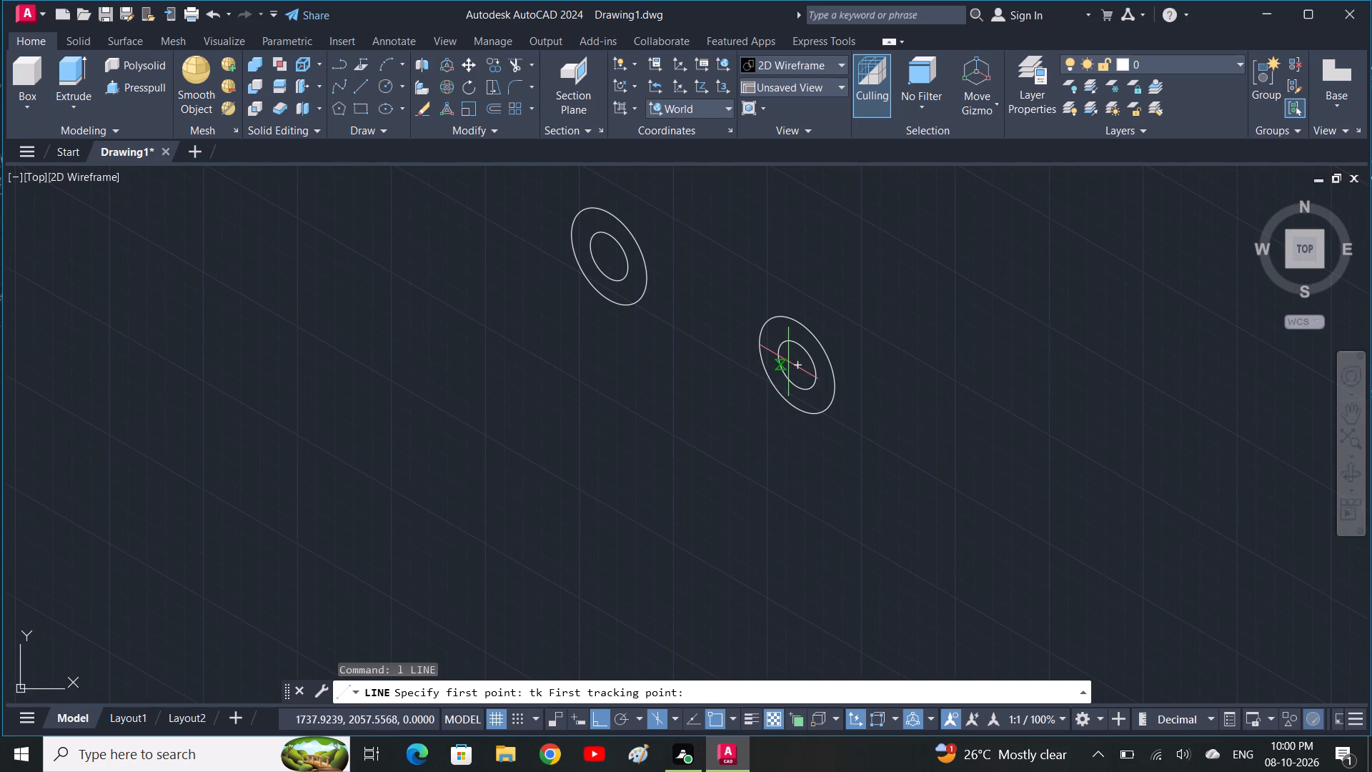
left_click(796, 362)
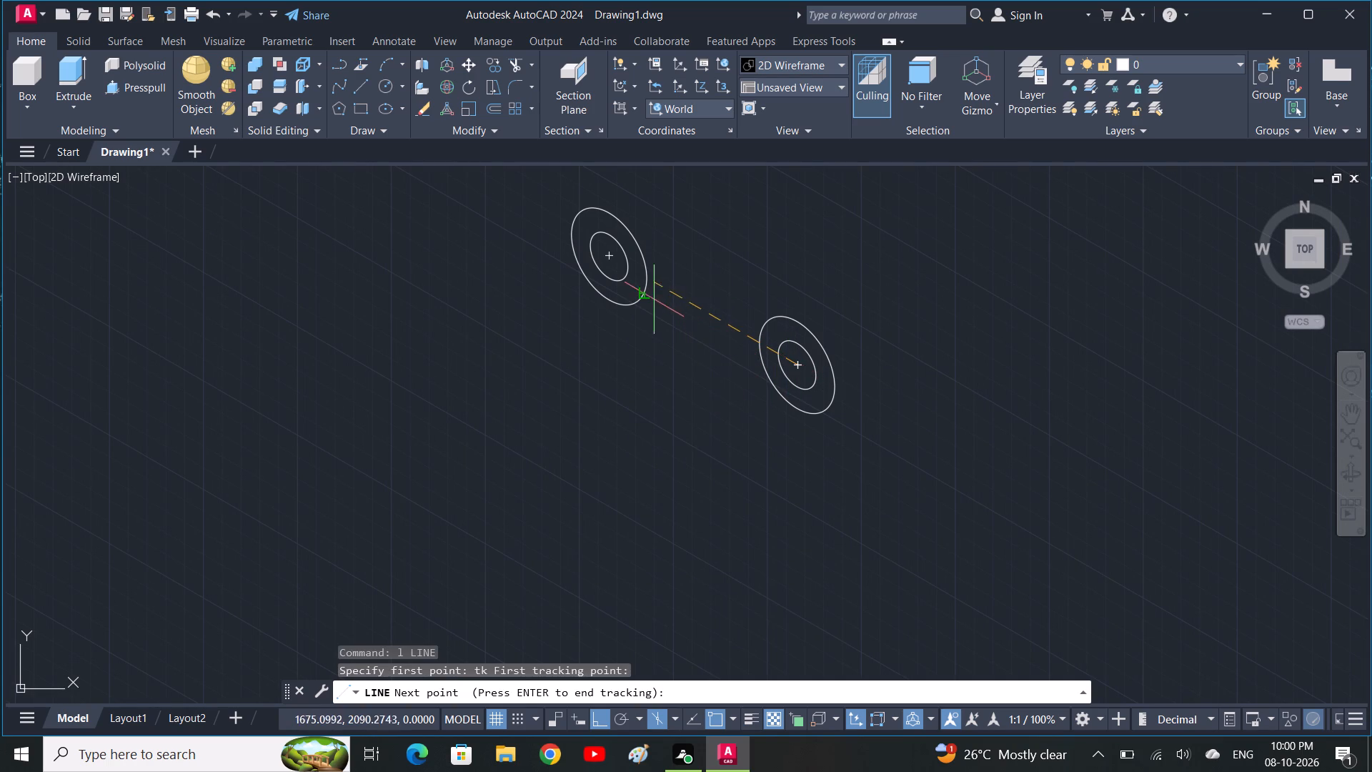
type("50")
key("space")
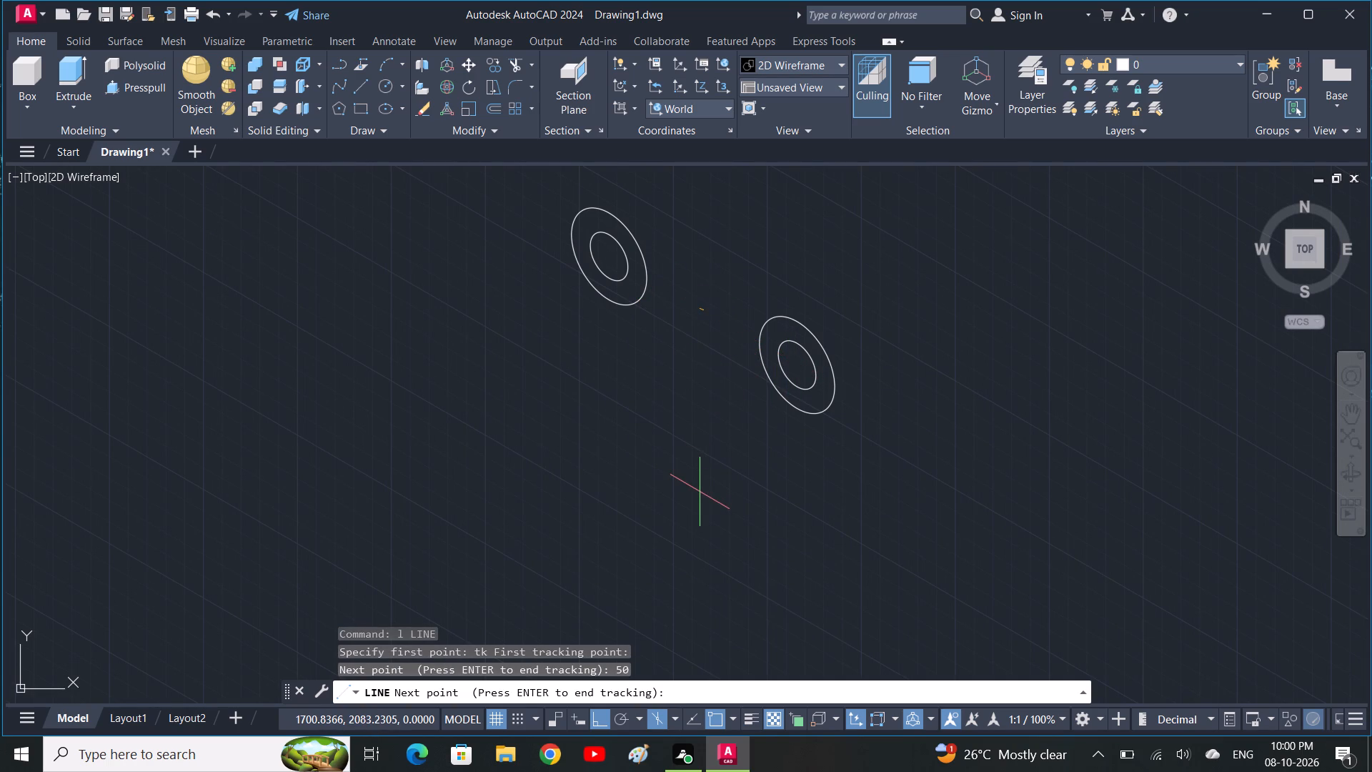
key("F6")
key("F5")
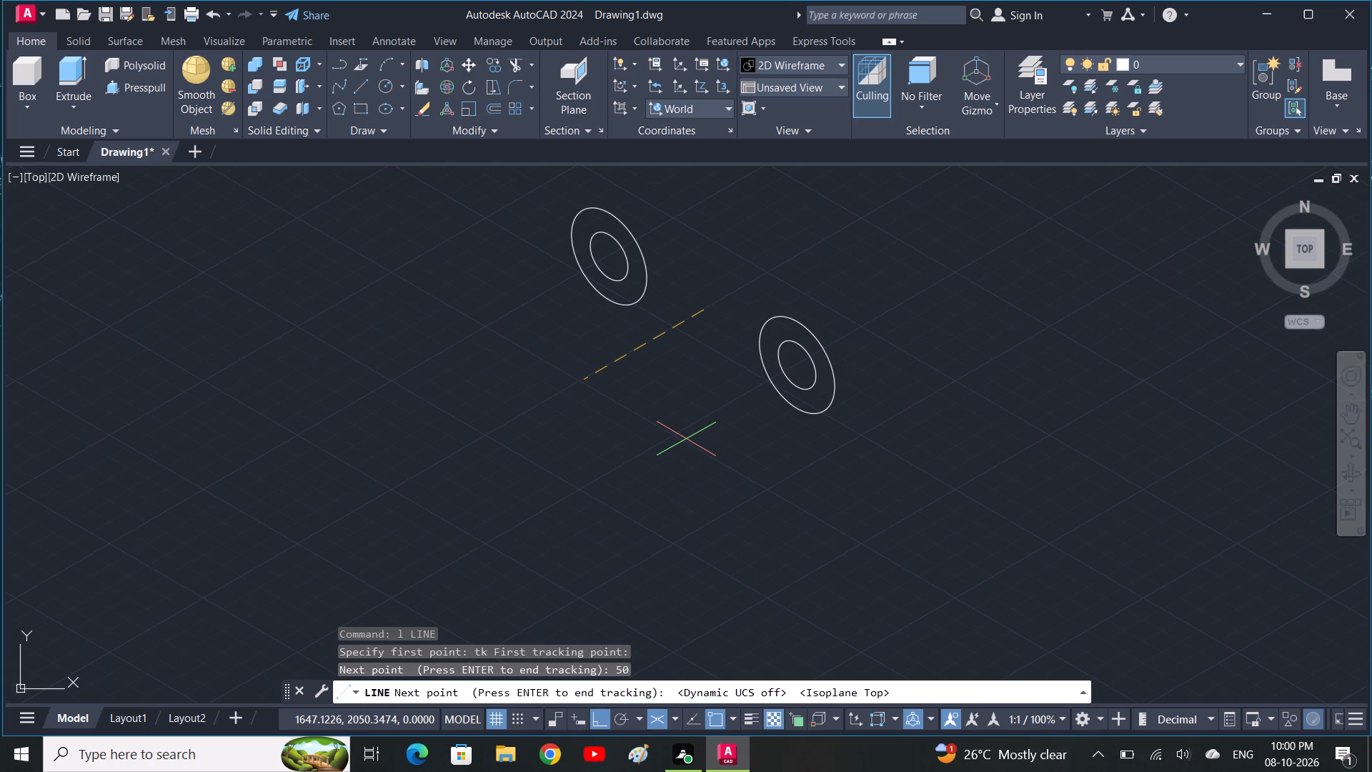
key("F5")
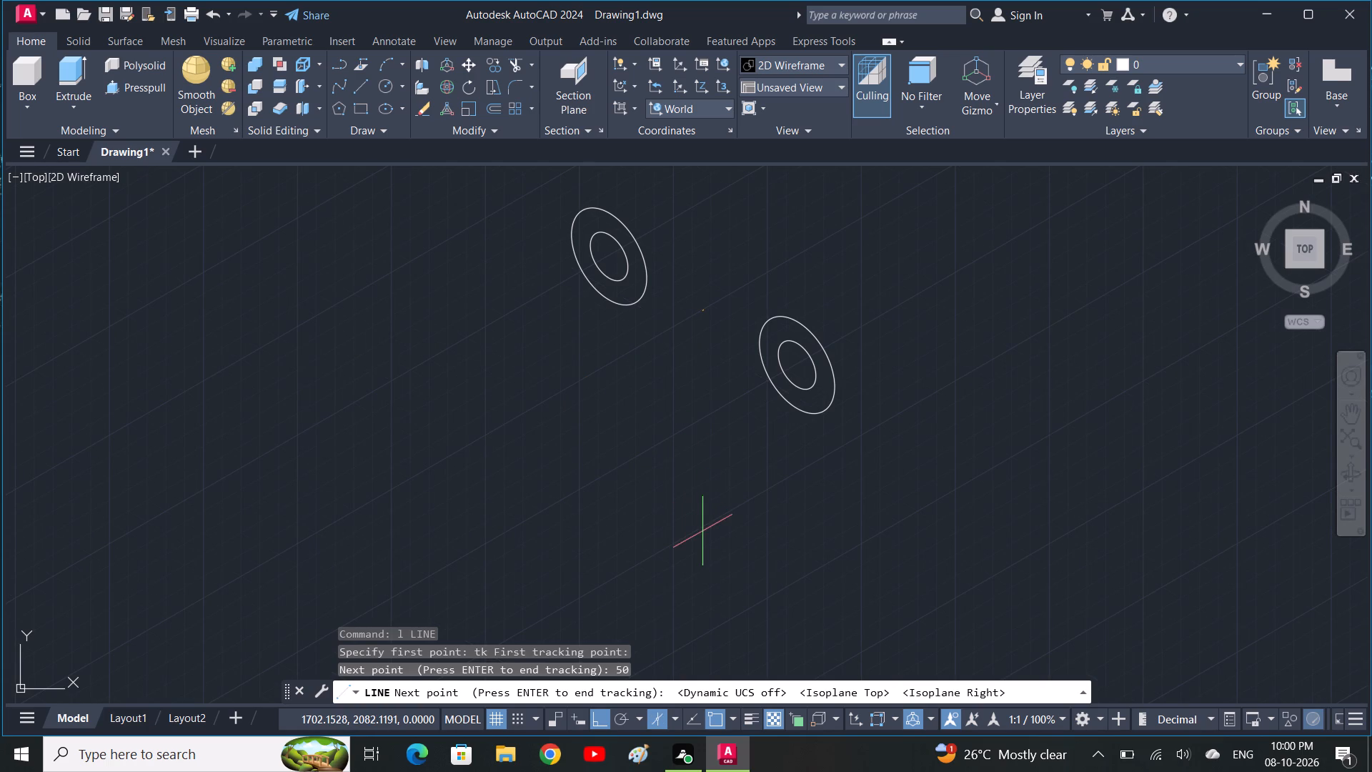
key("F5")
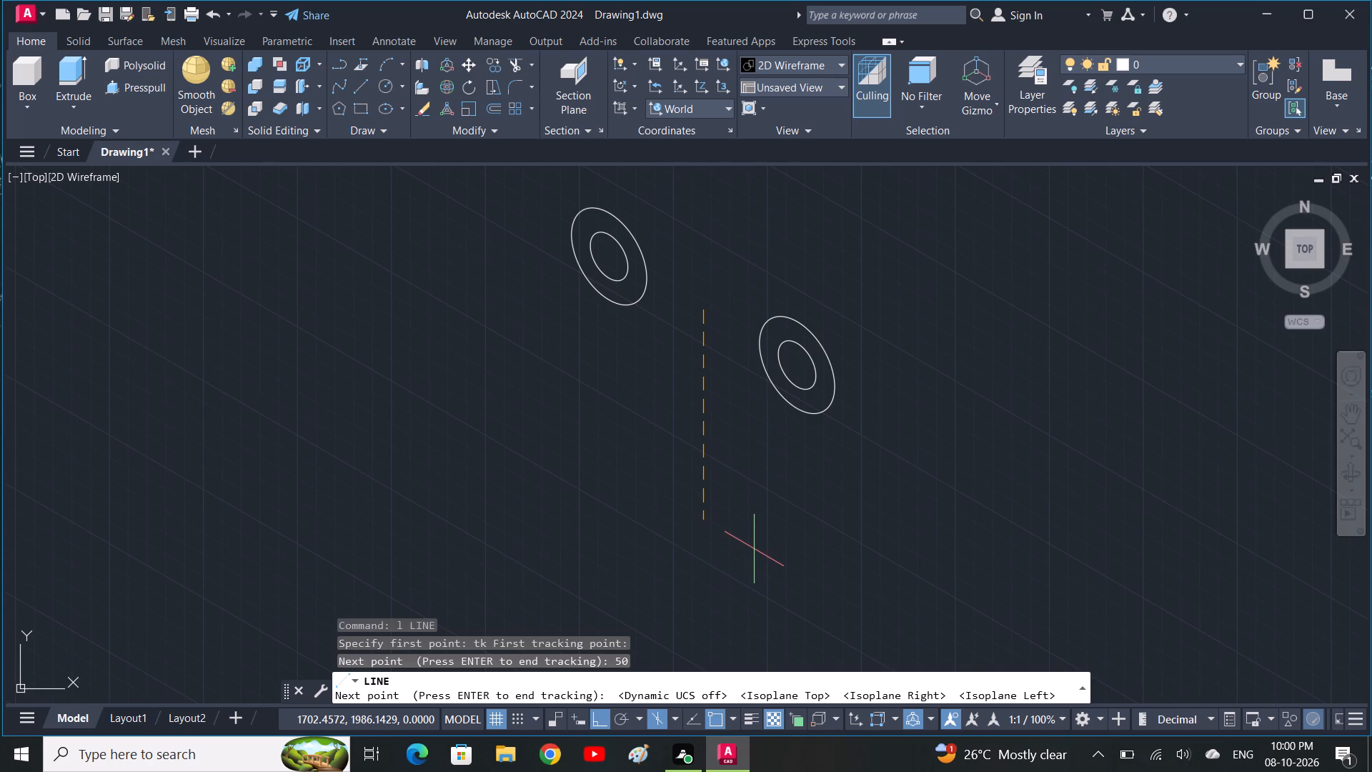
type("50")
key("space")
key("space")
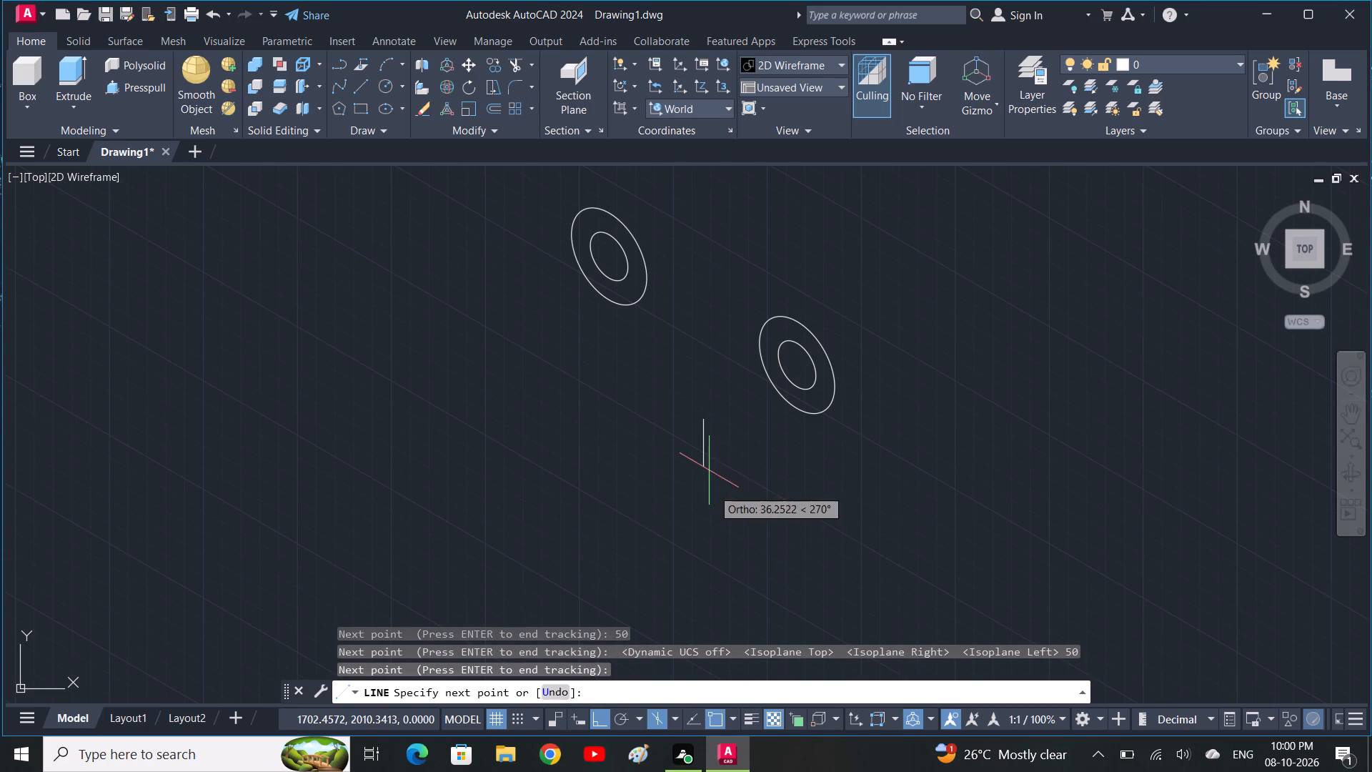
left_click(704, 490)
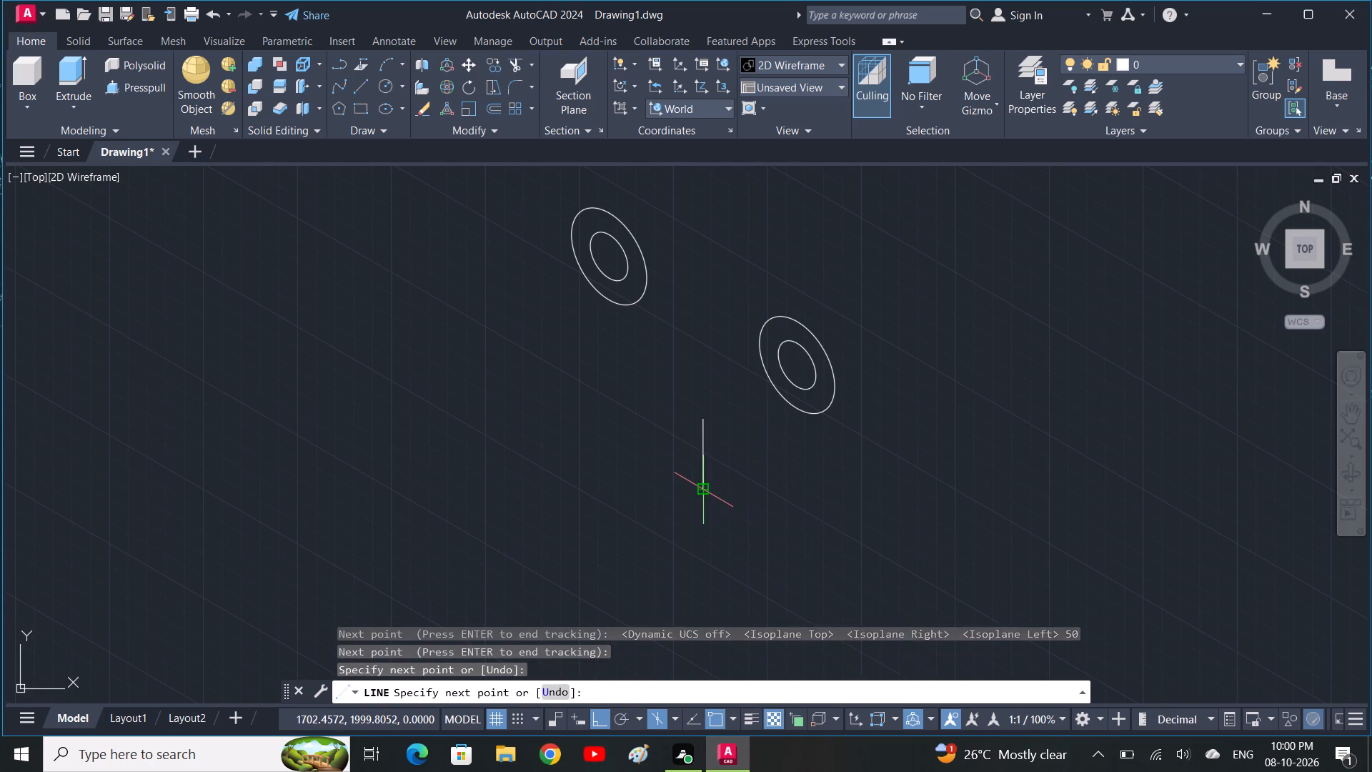
key("space")
Draw a radius 20 isocircle on the left isoplane centred on the top end of the short vertical line.
key("e")
type("l i")
key("space")
left_click(700, 417)
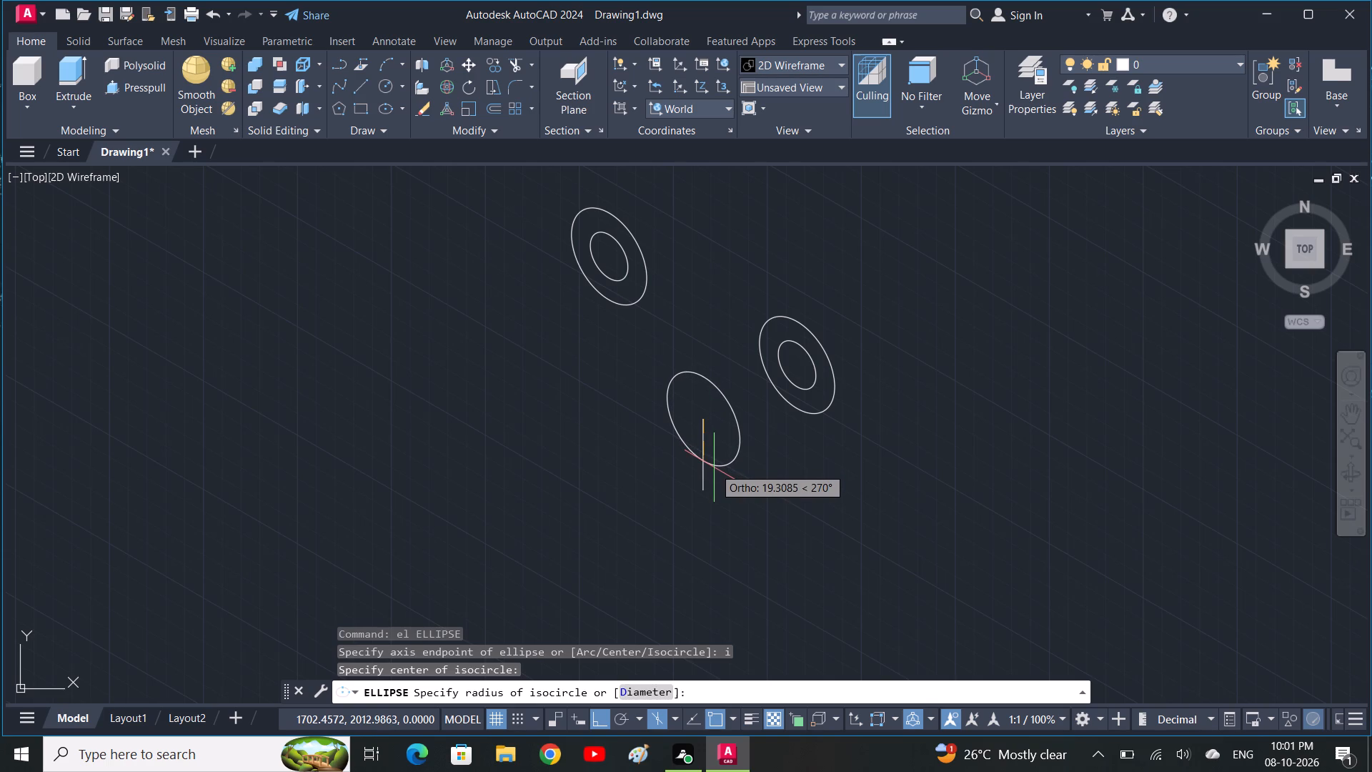
type("20")
key("space")
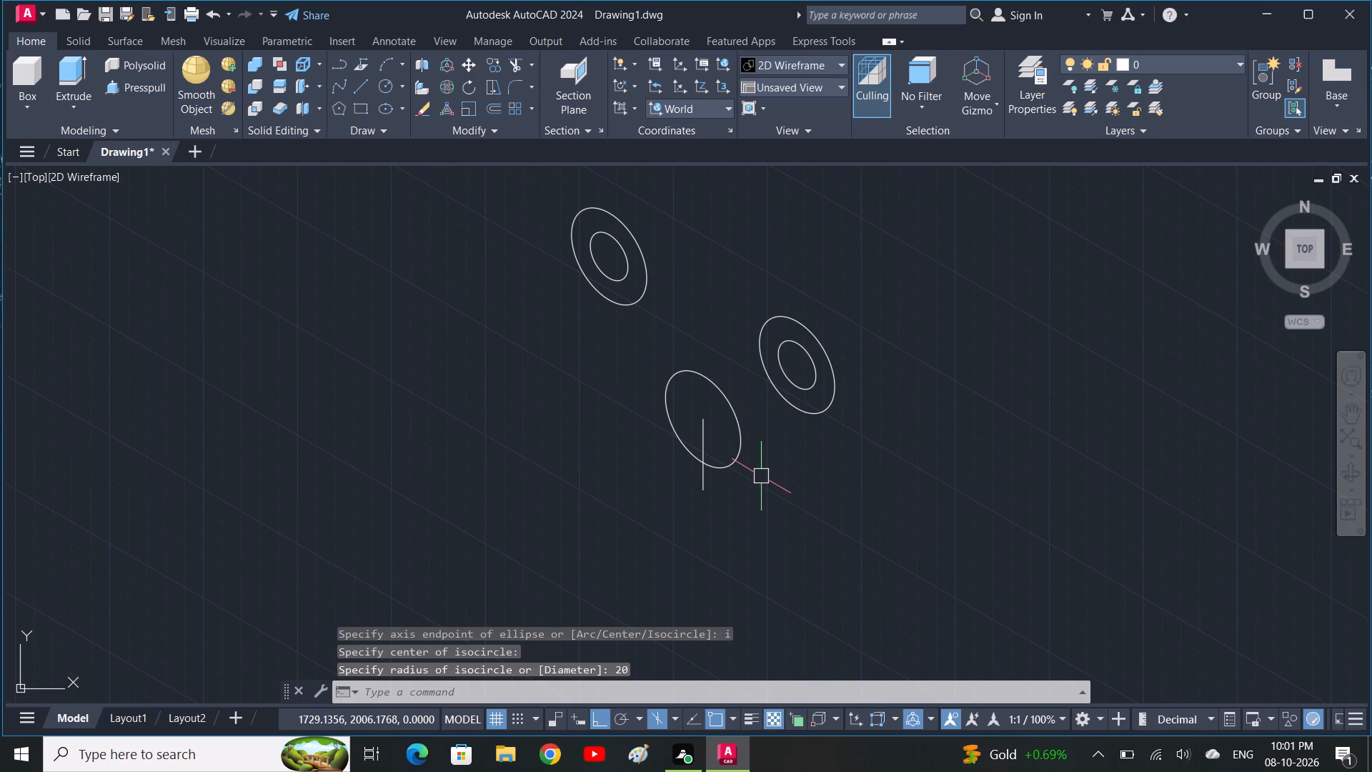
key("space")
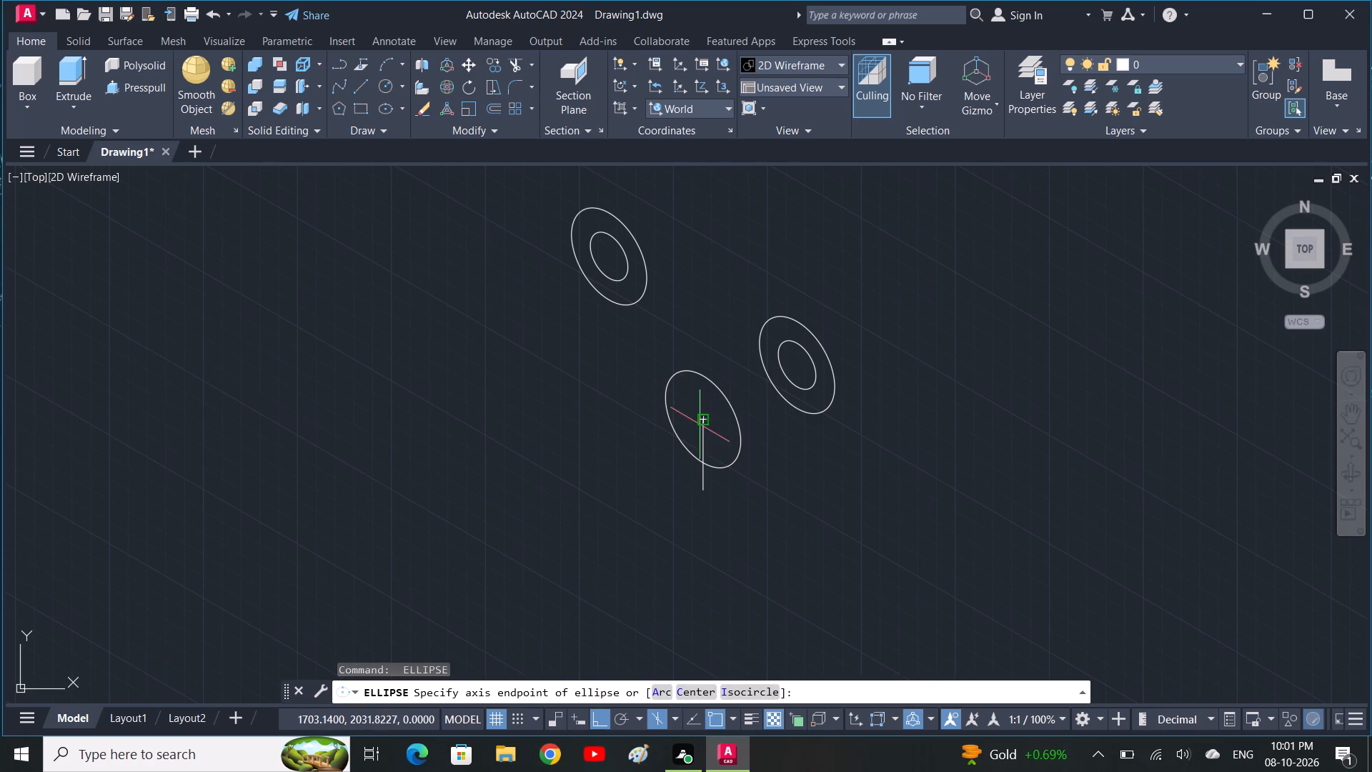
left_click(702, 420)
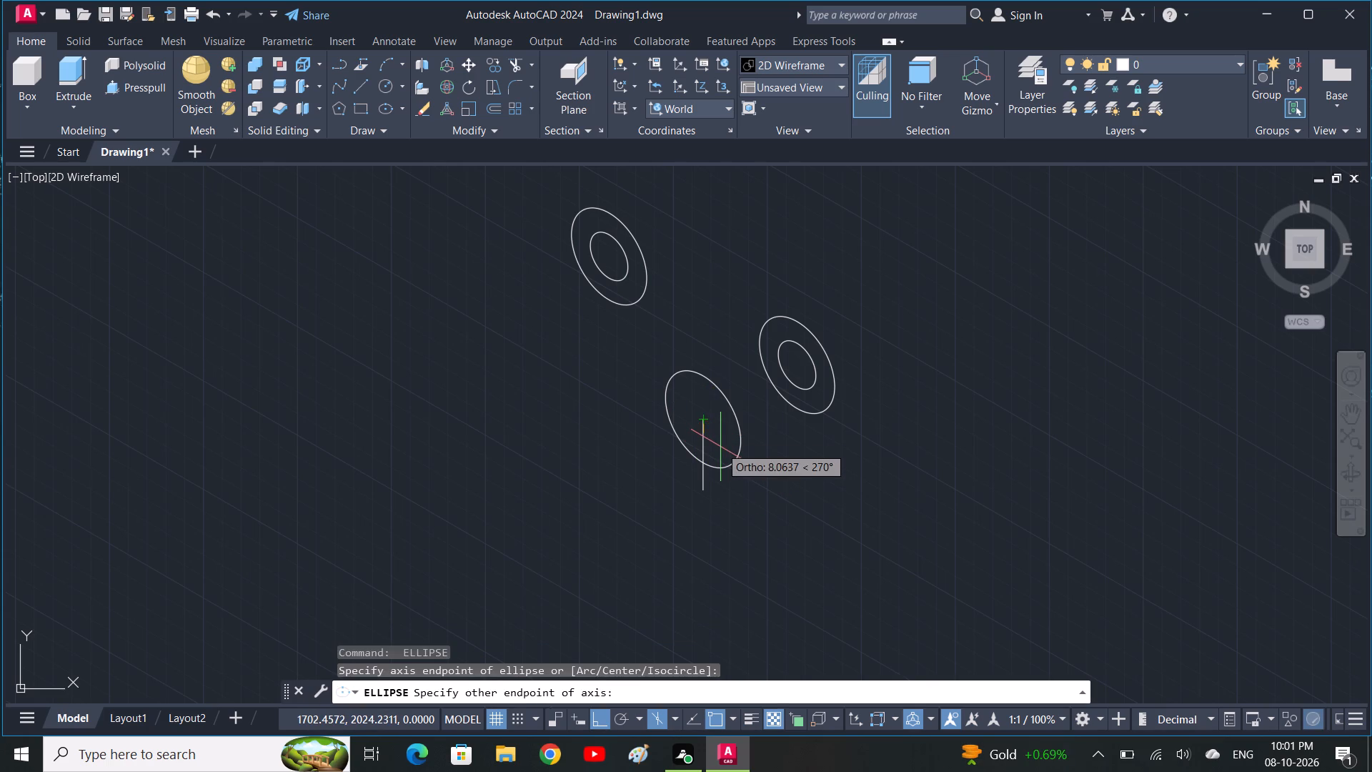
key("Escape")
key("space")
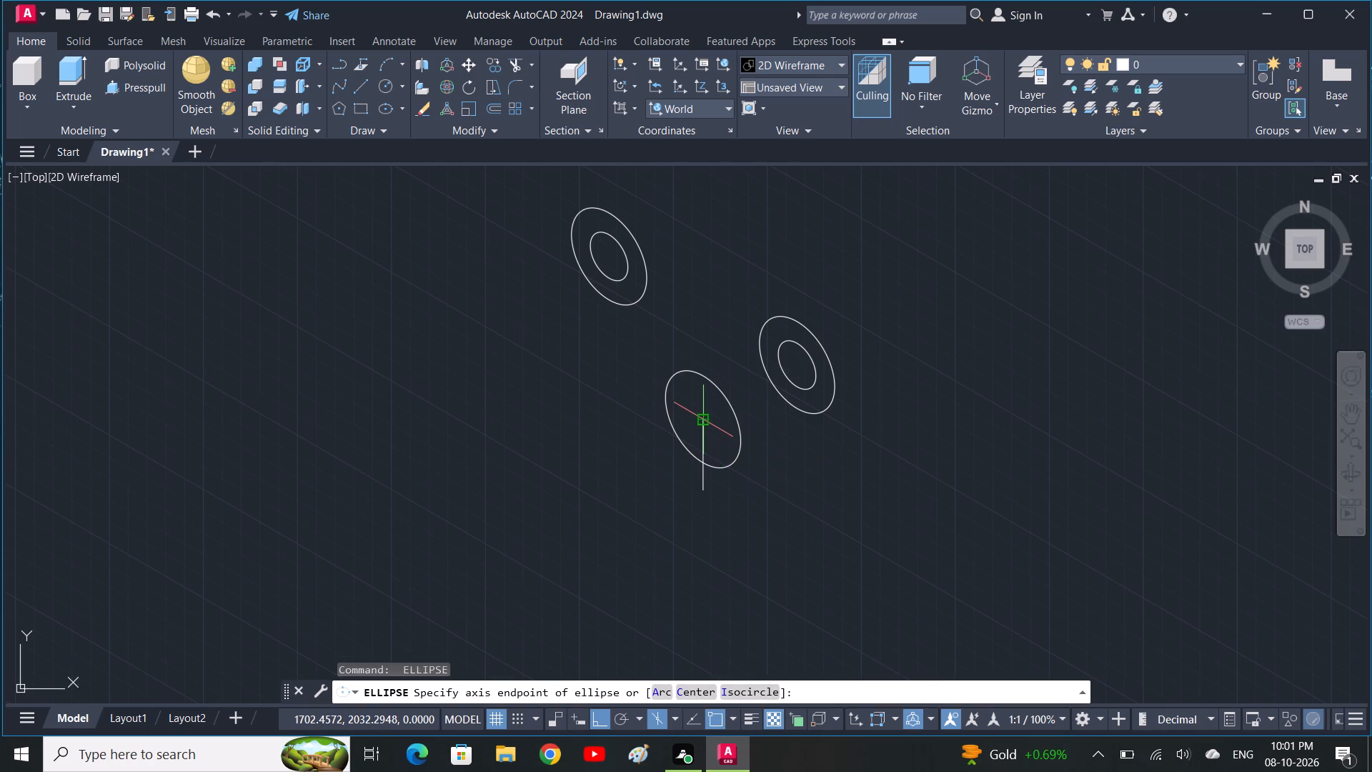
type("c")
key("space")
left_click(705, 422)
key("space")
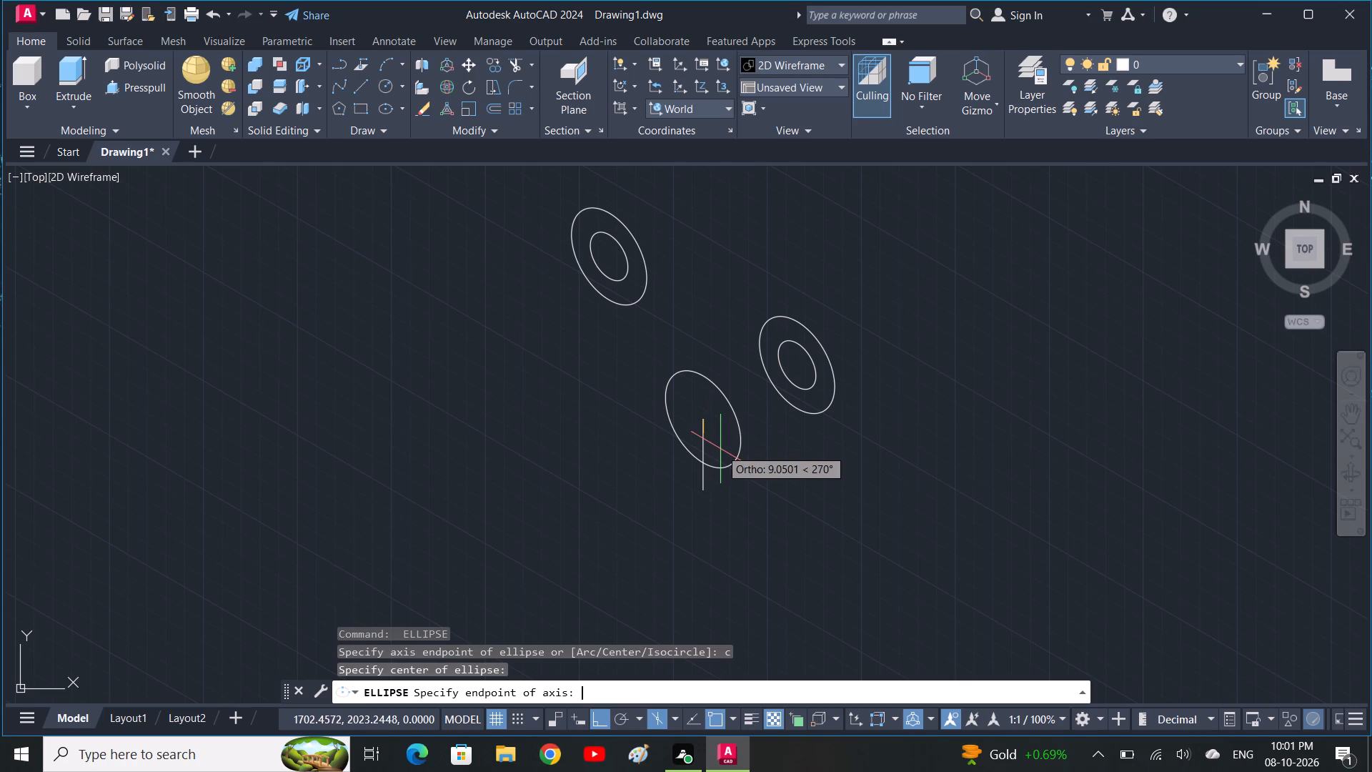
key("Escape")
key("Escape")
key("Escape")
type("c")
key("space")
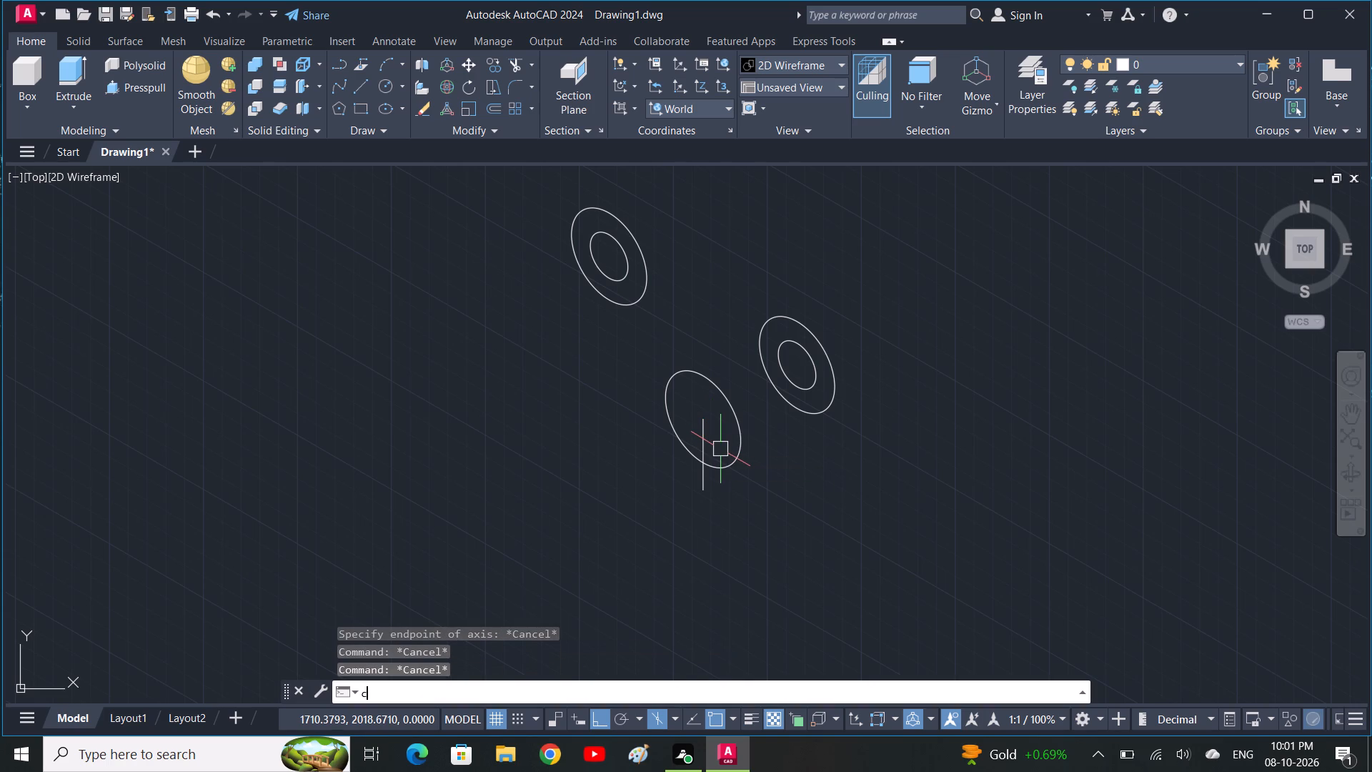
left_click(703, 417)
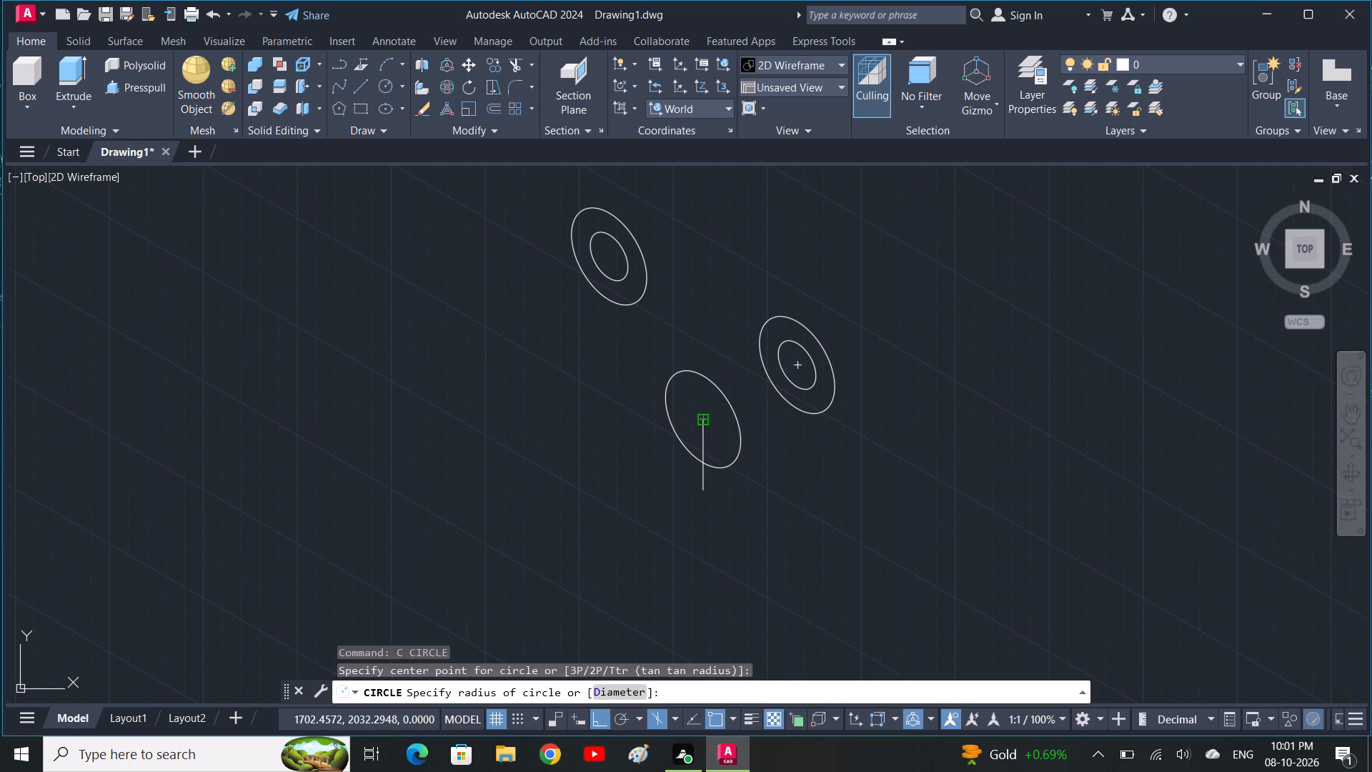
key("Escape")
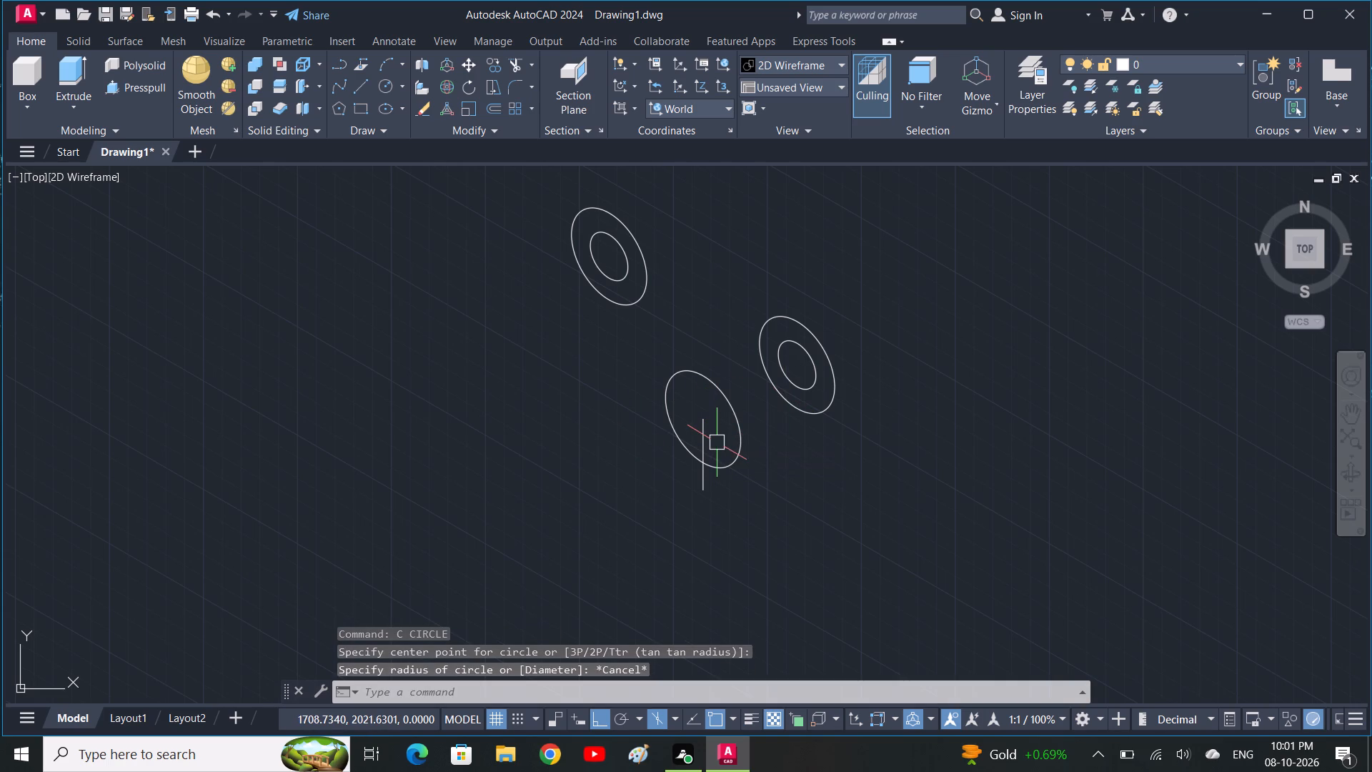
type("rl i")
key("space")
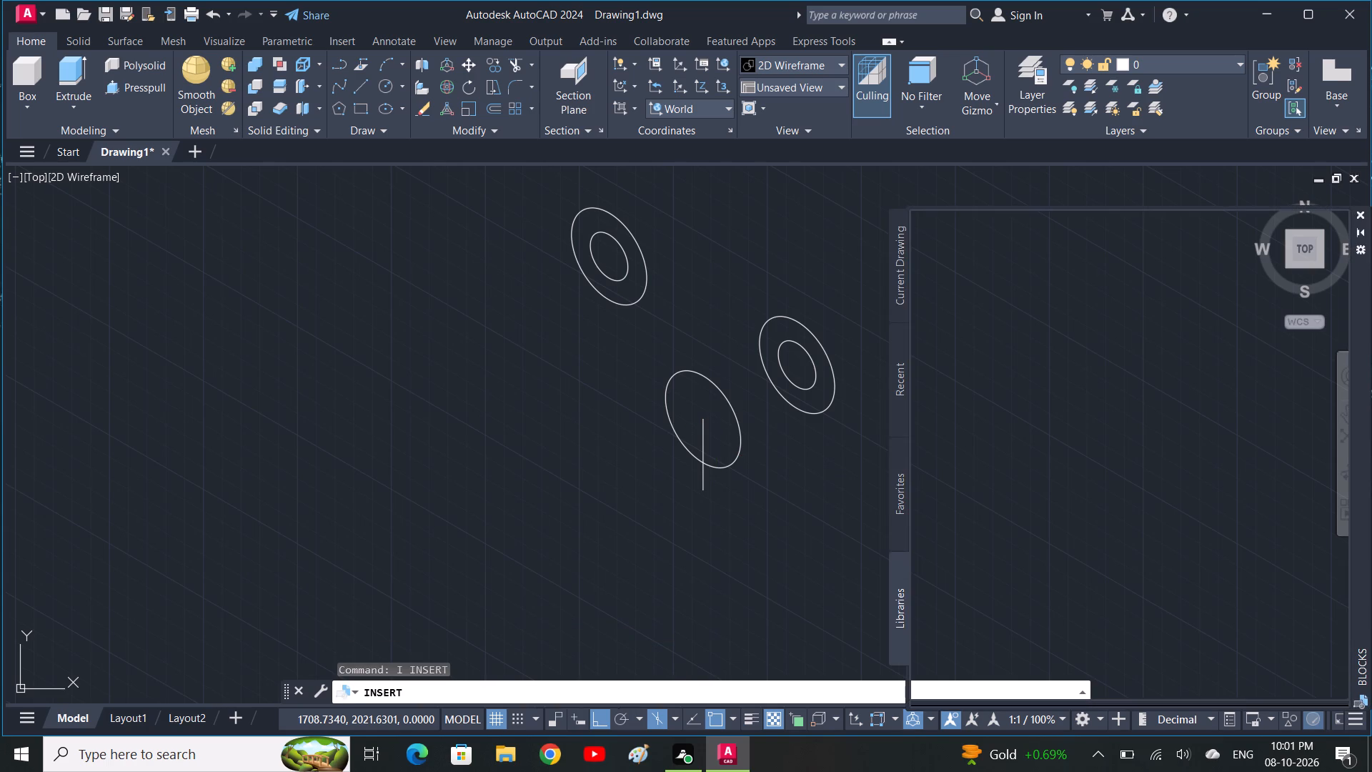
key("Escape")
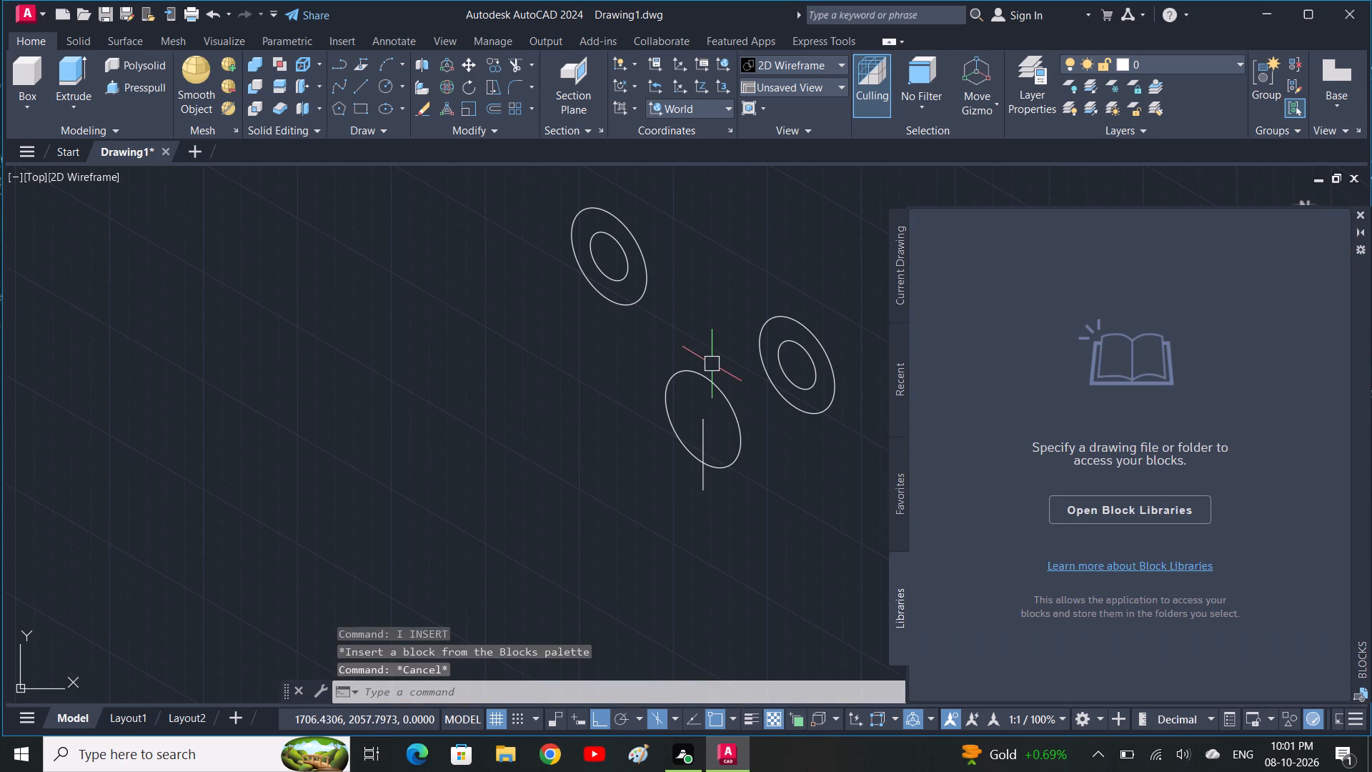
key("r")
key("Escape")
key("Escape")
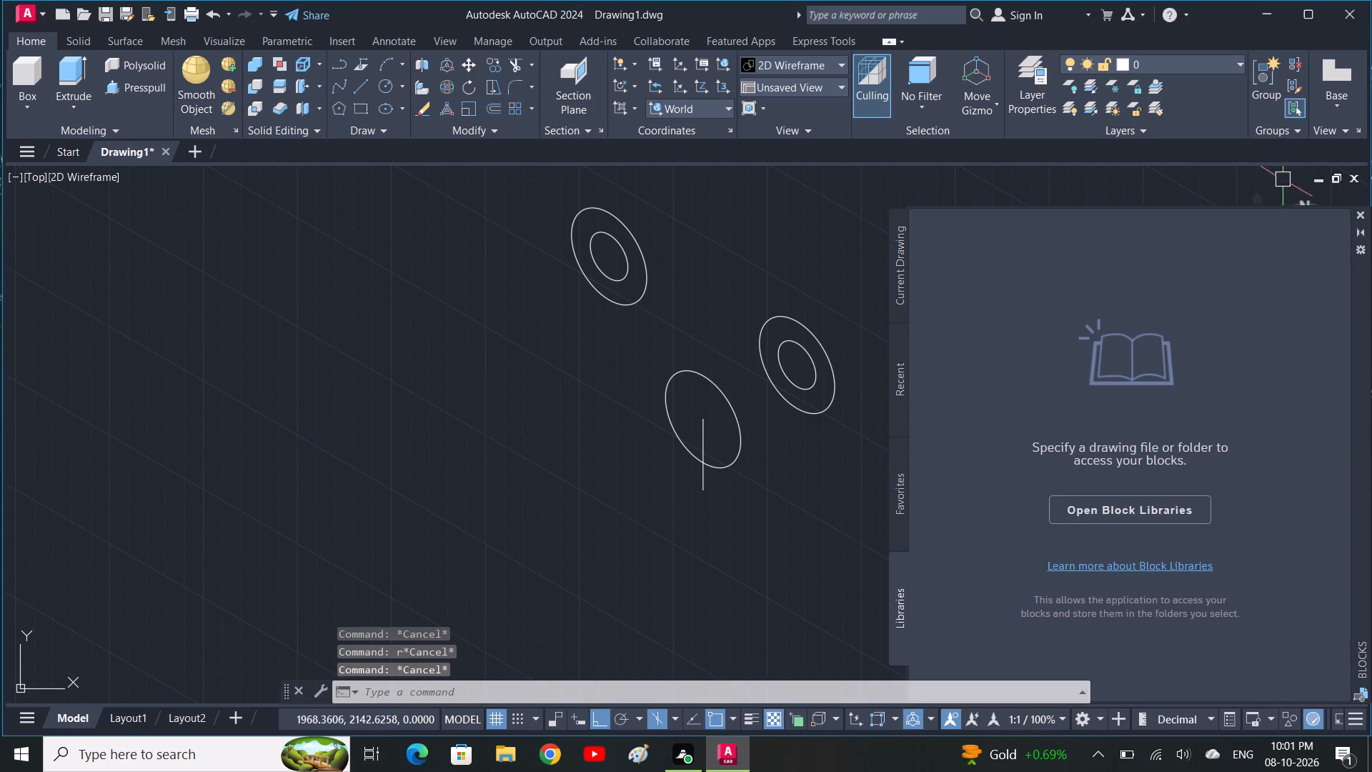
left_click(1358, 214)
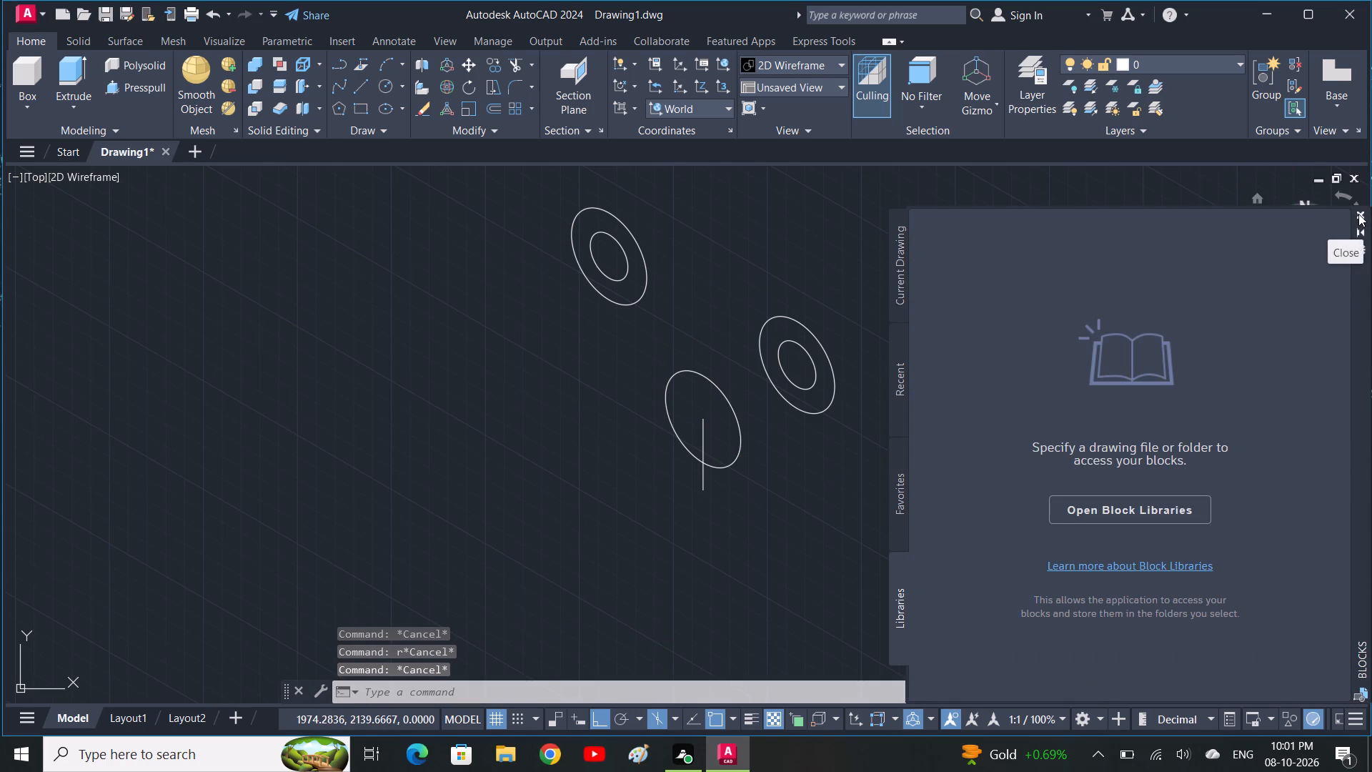
Draw a concentric isocircle of radius 10 at the centre of the new radius 20 isocircle.
key("e")
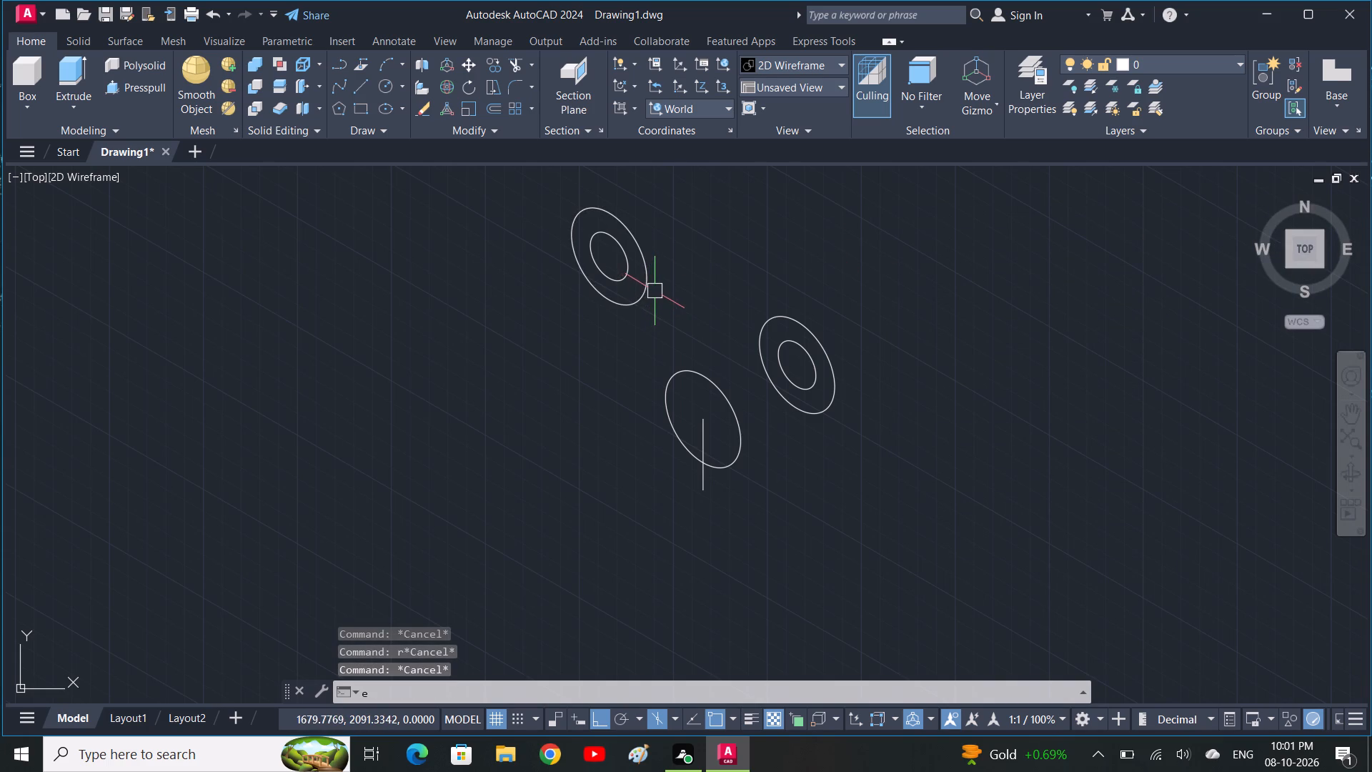
key("l")
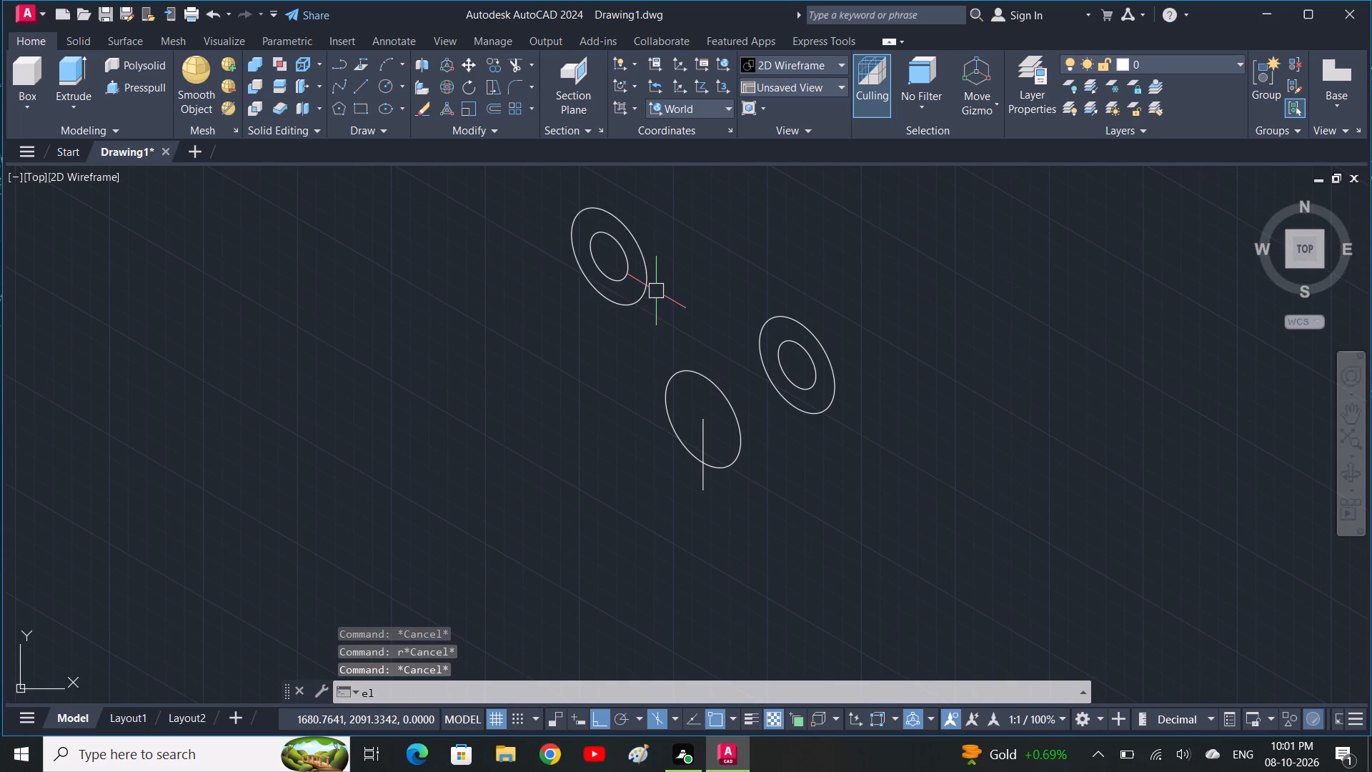
key("space")
type("i")
key("space")
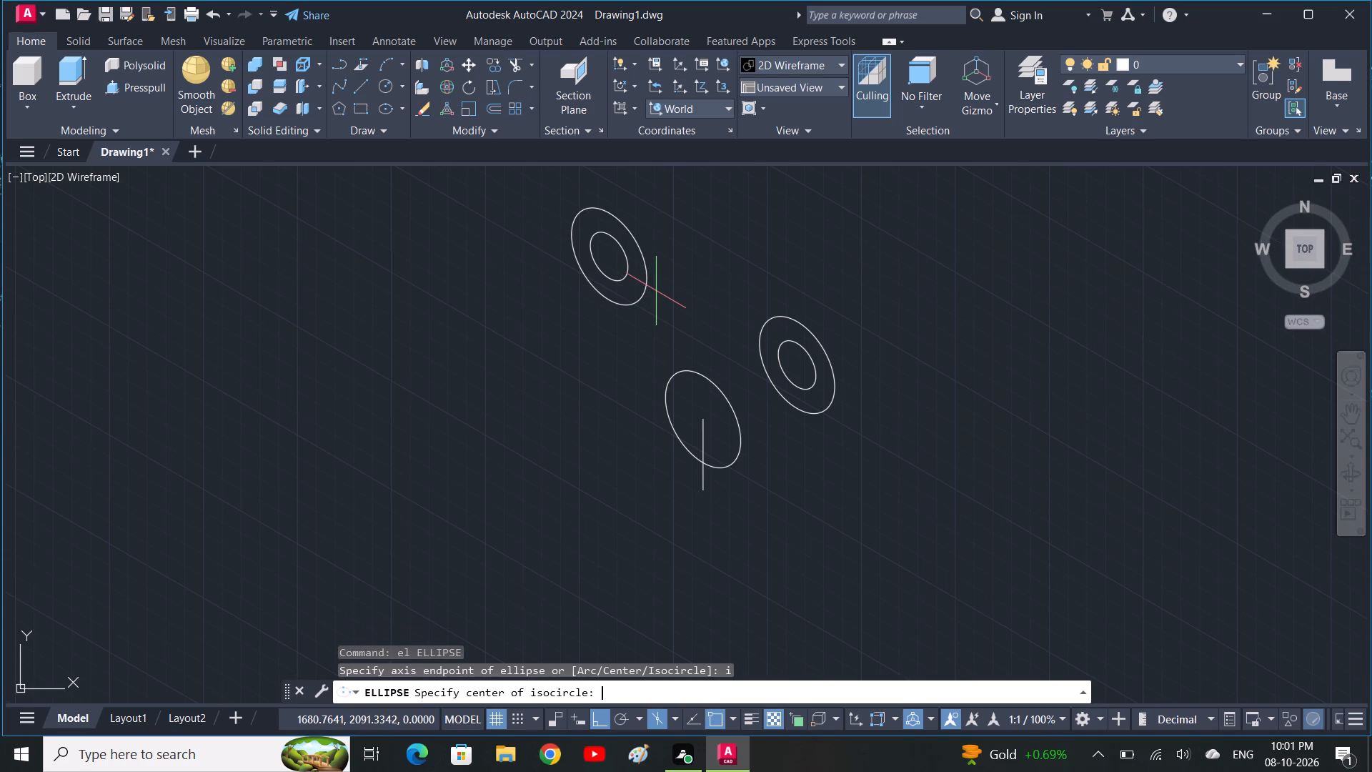
left_click(706, 416)
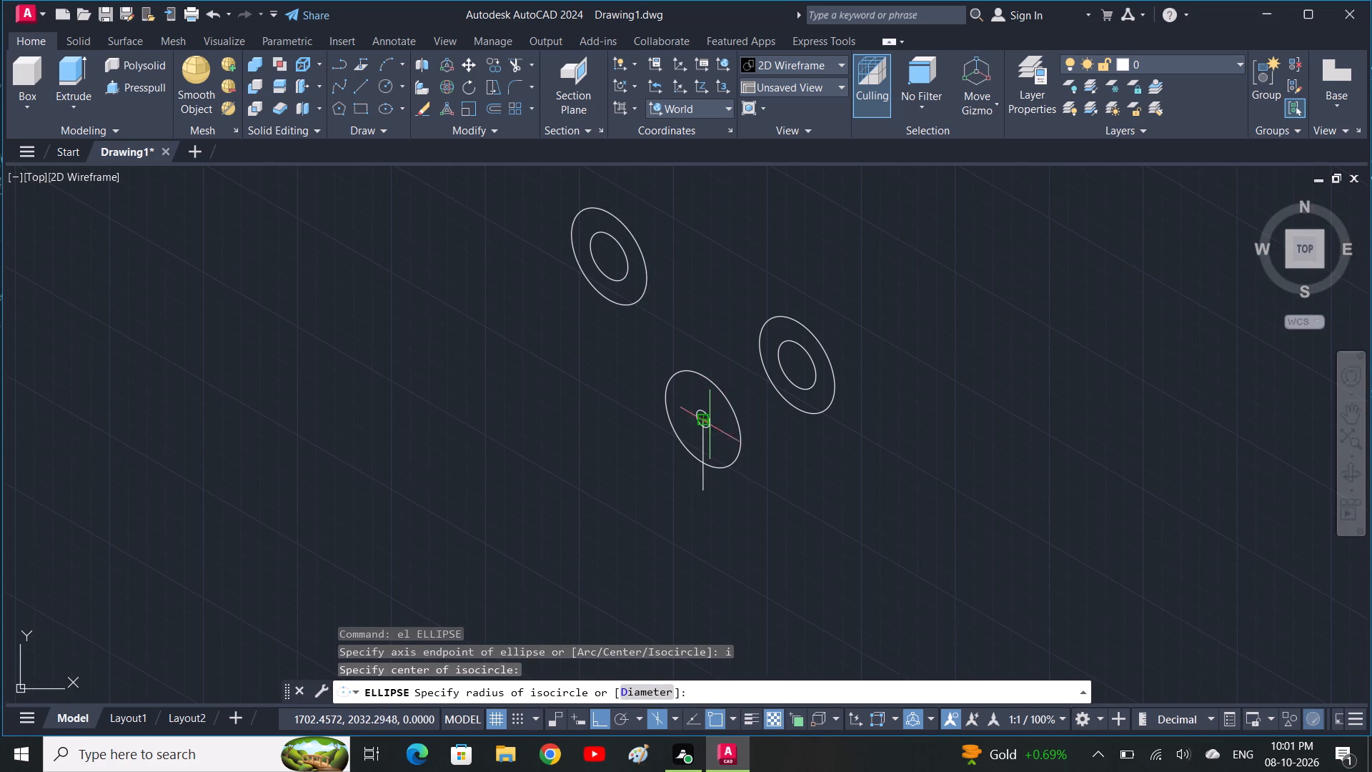
type("10")
key("space")
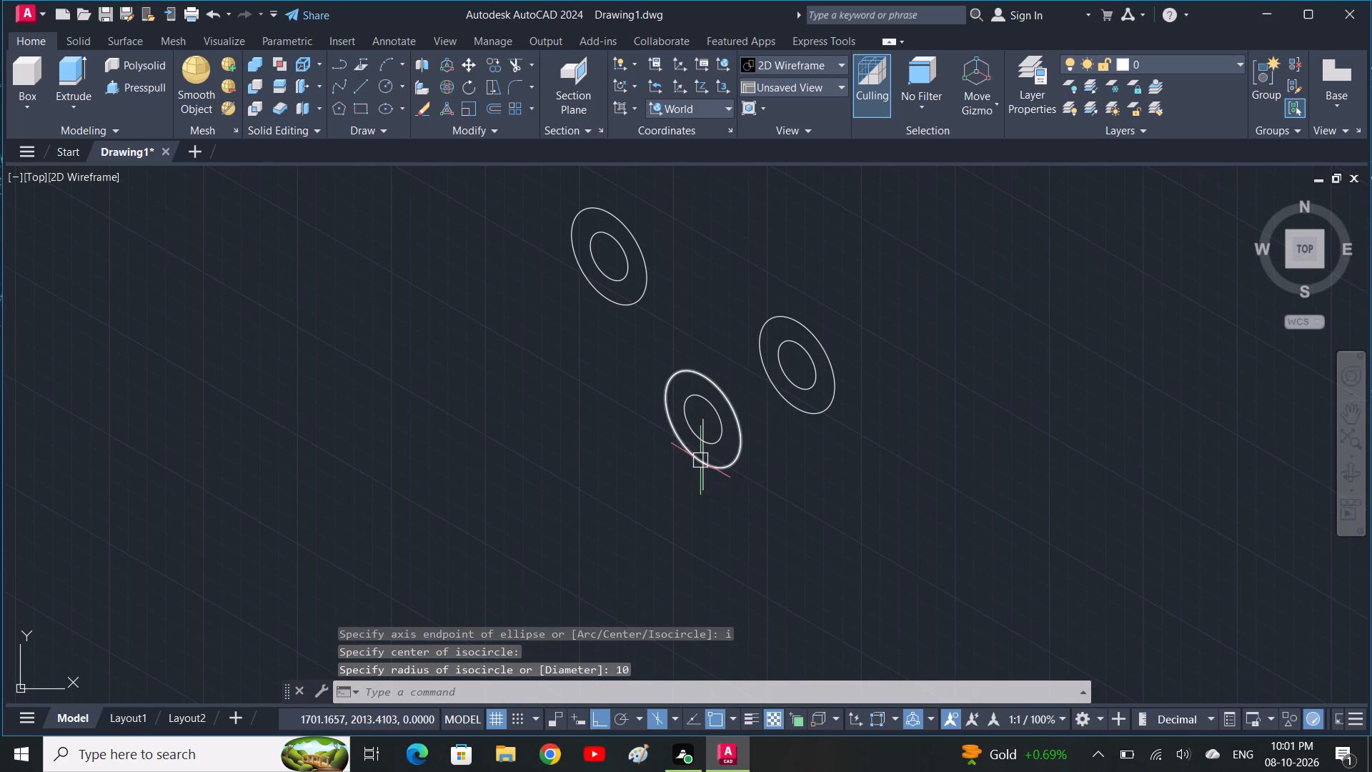
Erase the short vertical line running down from the centre of the lowest boss.
left_click(707, 452)
key("Return")
key("Delete")
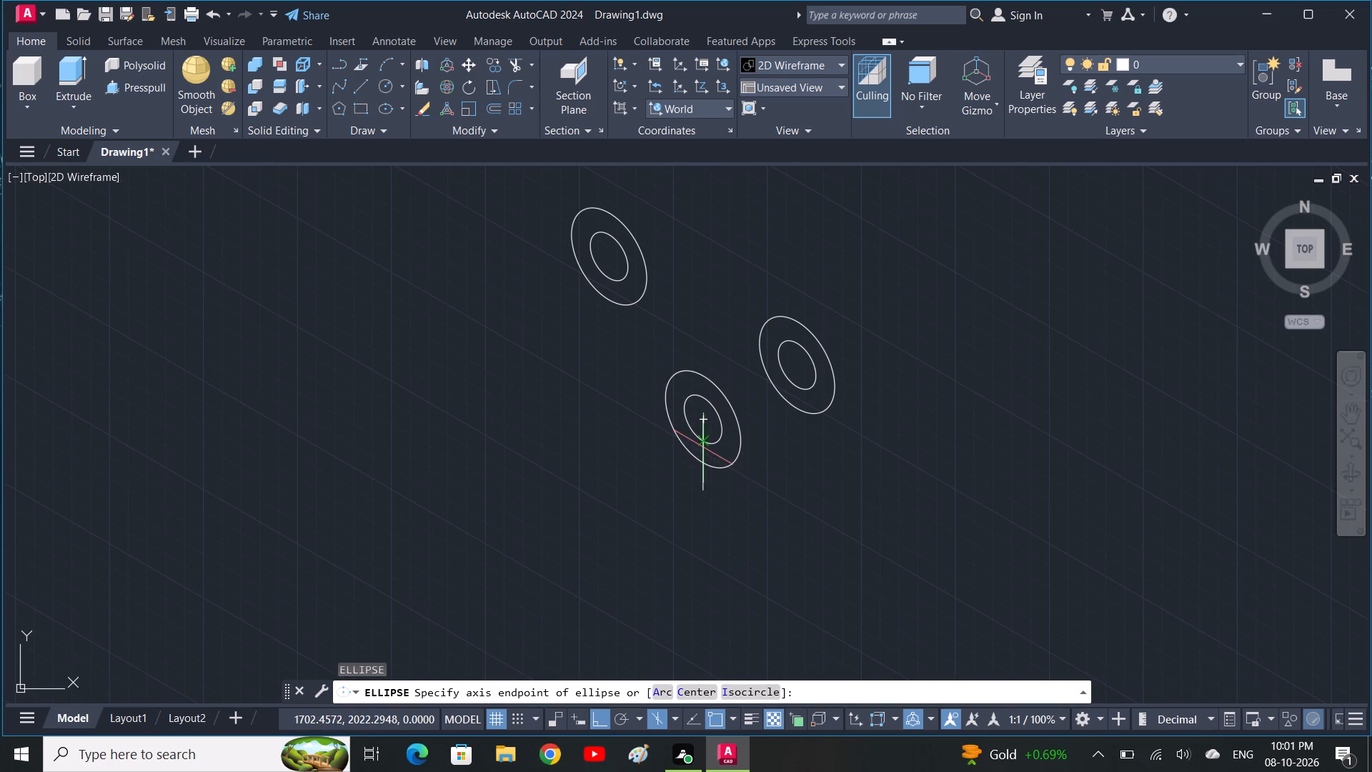
left_click(703, 454)
key("Escape")
key("Escape")
left_click(703, 454)
left_click(703, 454)
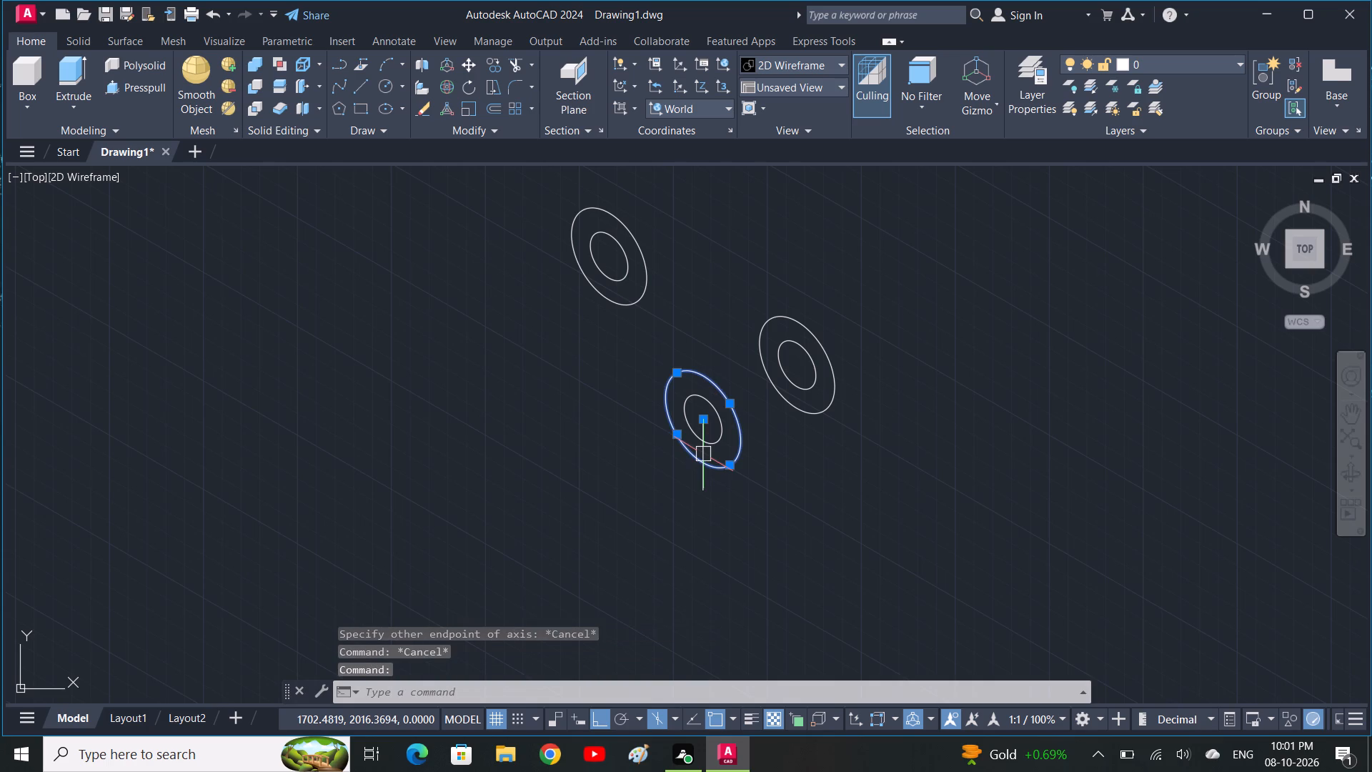
left_click(705, 454)
key("Escape")
scroll(705, 453, "up", 2)
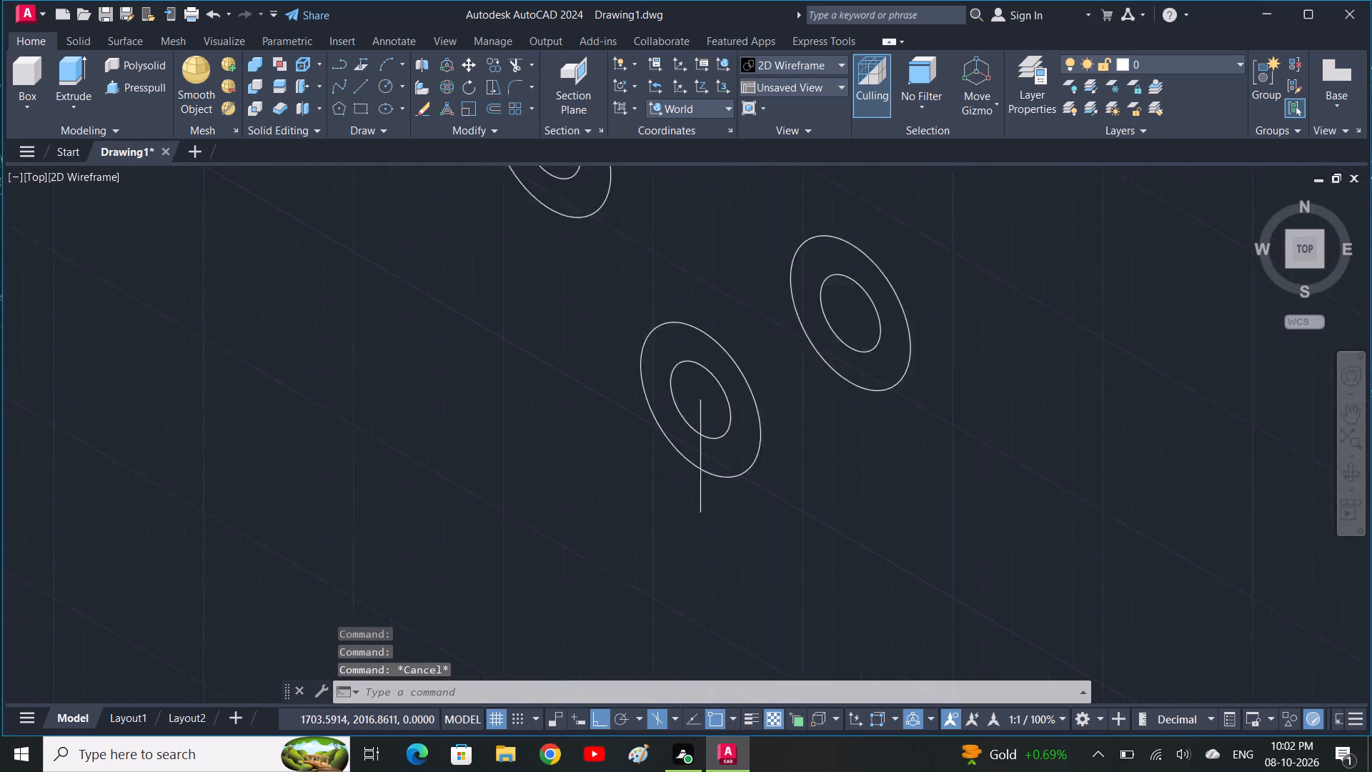
left_click(705, 453)
left_click(687, 450)
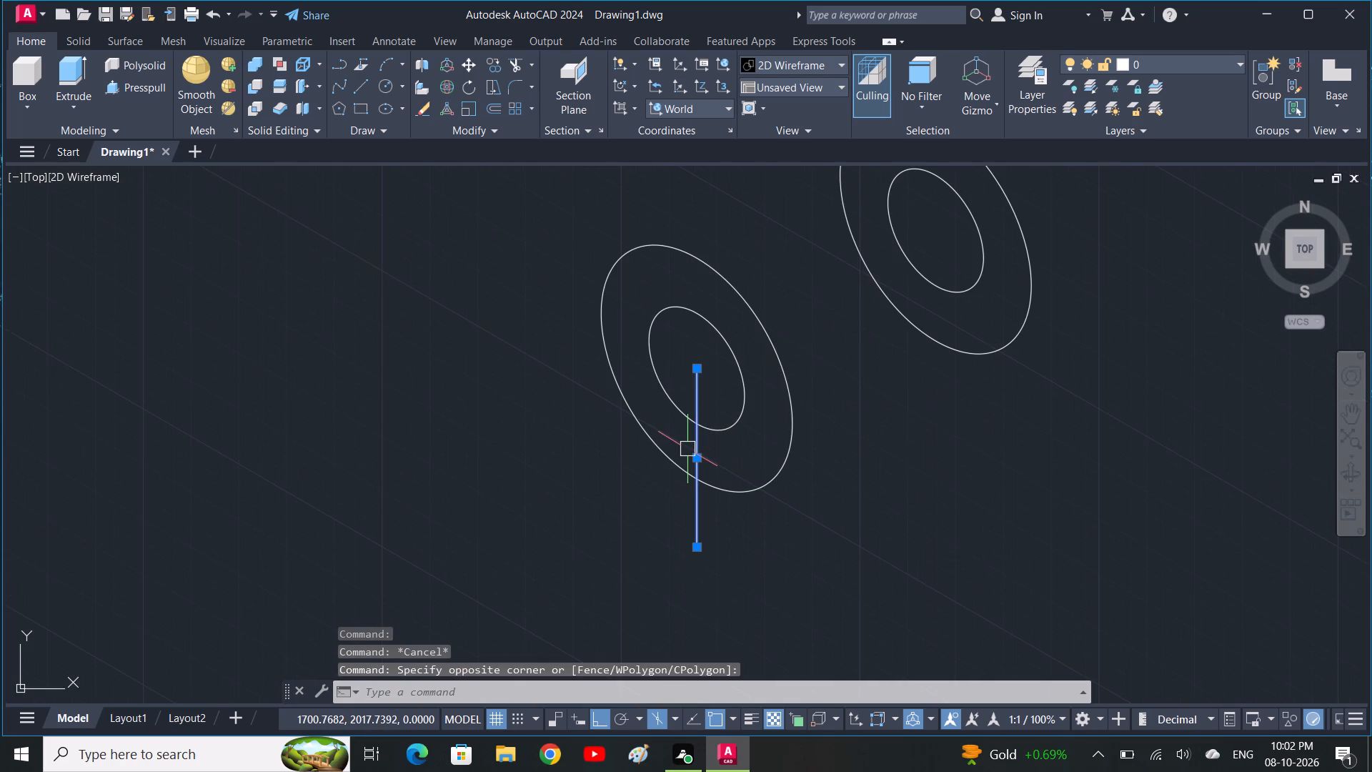
key("Delete")
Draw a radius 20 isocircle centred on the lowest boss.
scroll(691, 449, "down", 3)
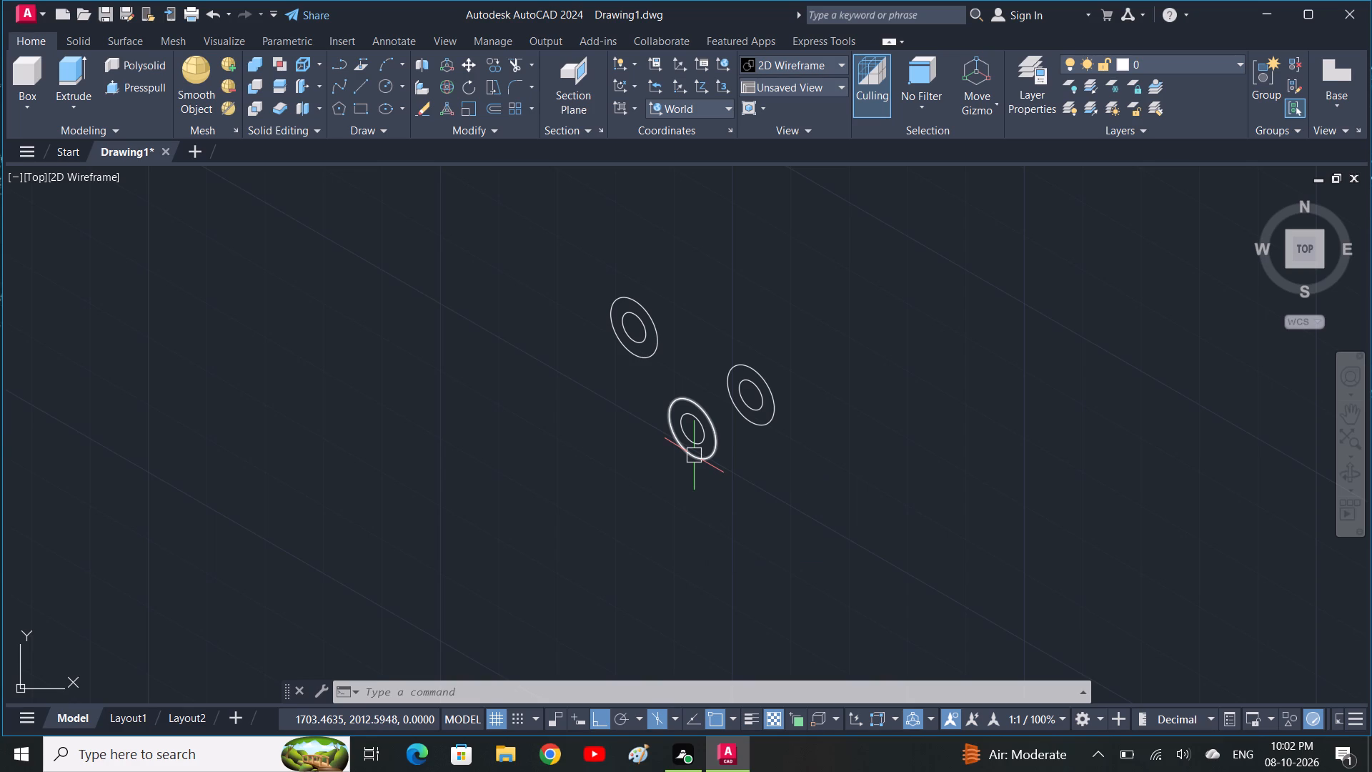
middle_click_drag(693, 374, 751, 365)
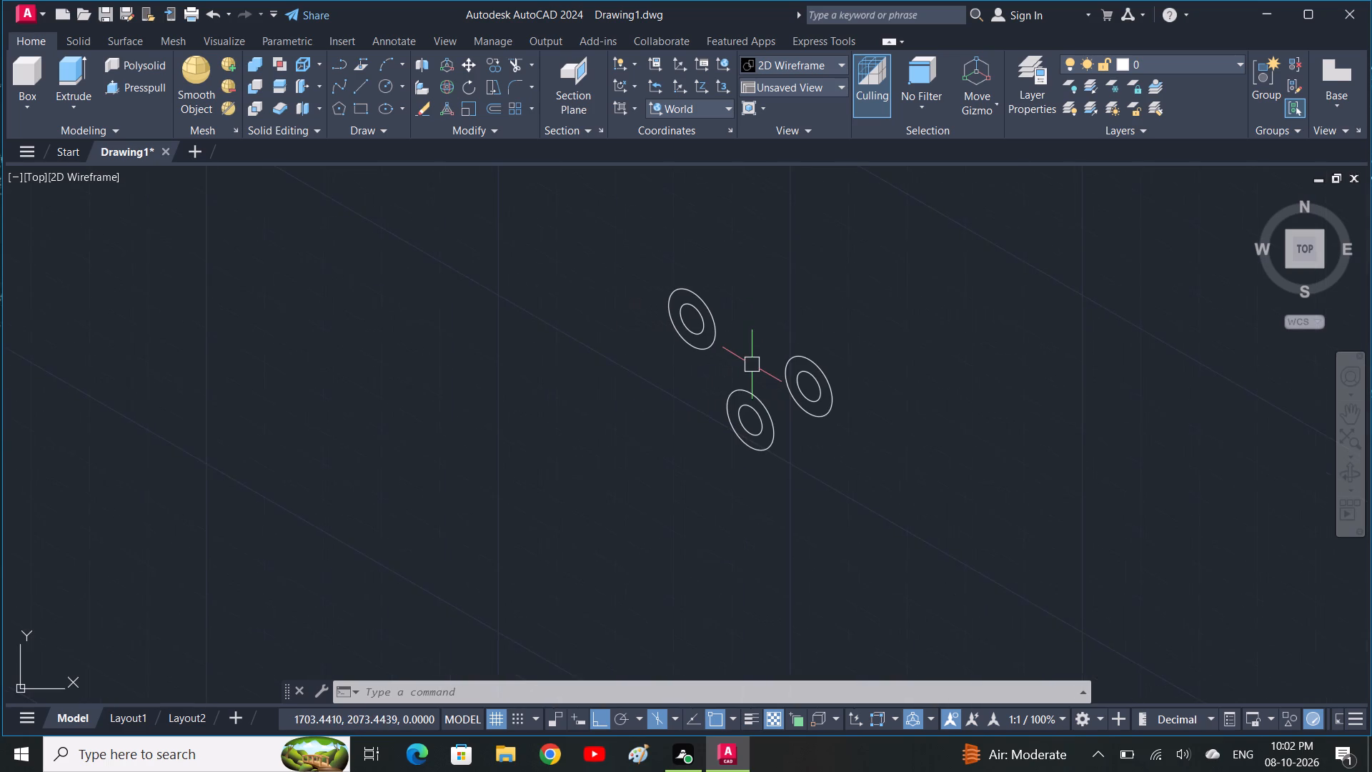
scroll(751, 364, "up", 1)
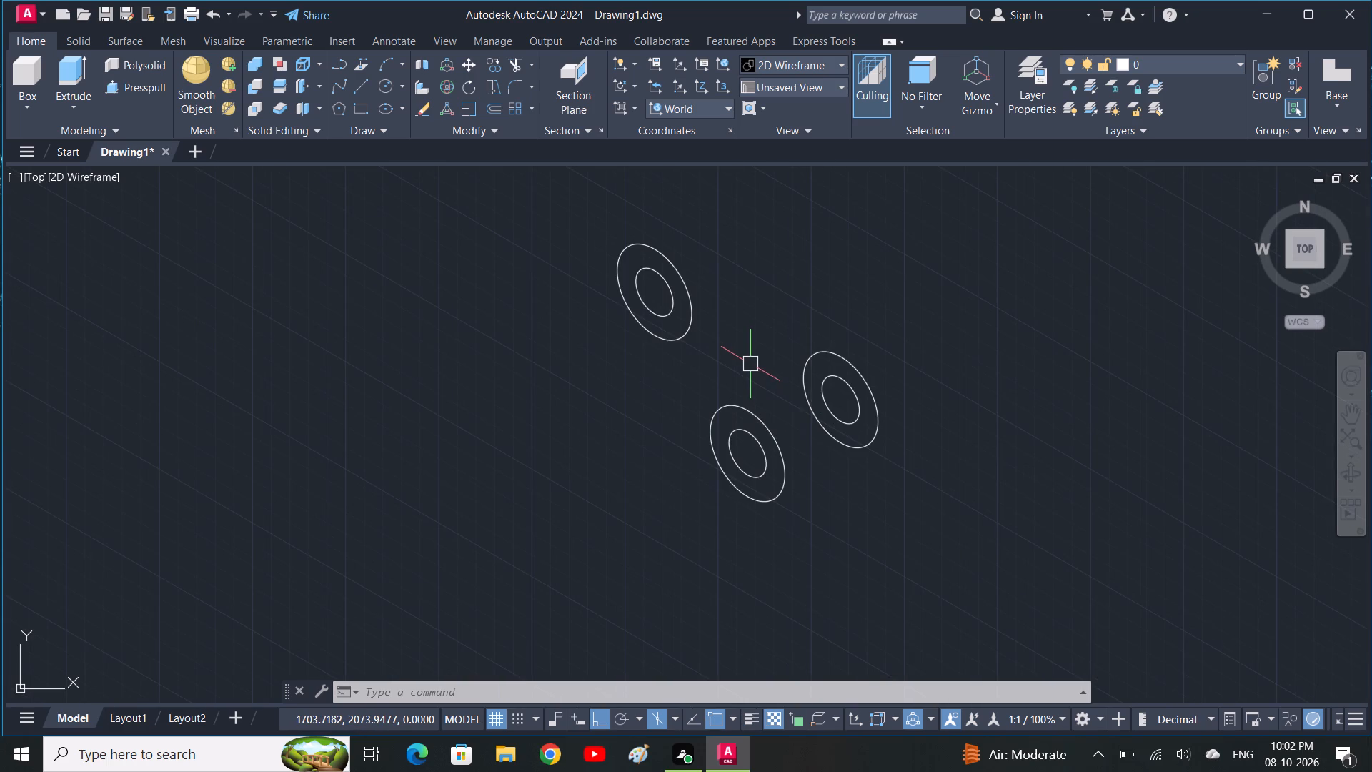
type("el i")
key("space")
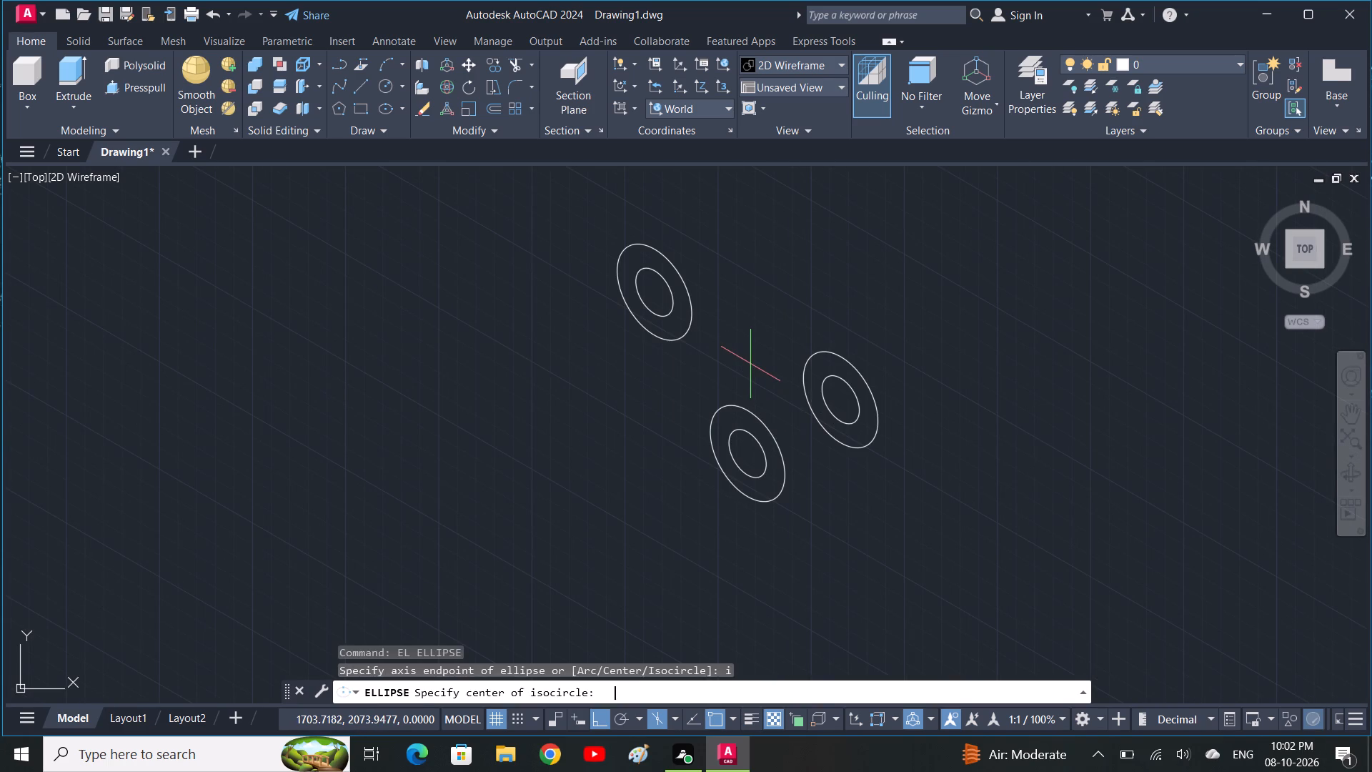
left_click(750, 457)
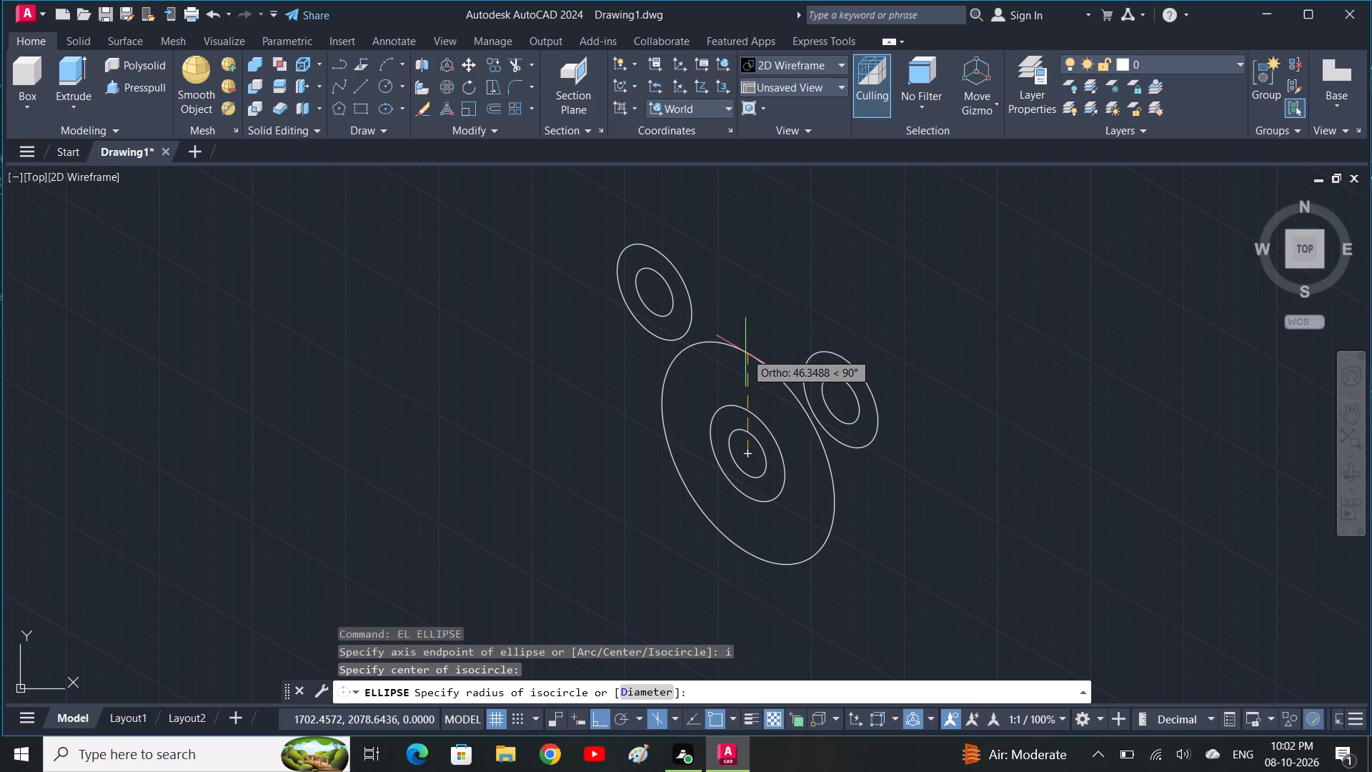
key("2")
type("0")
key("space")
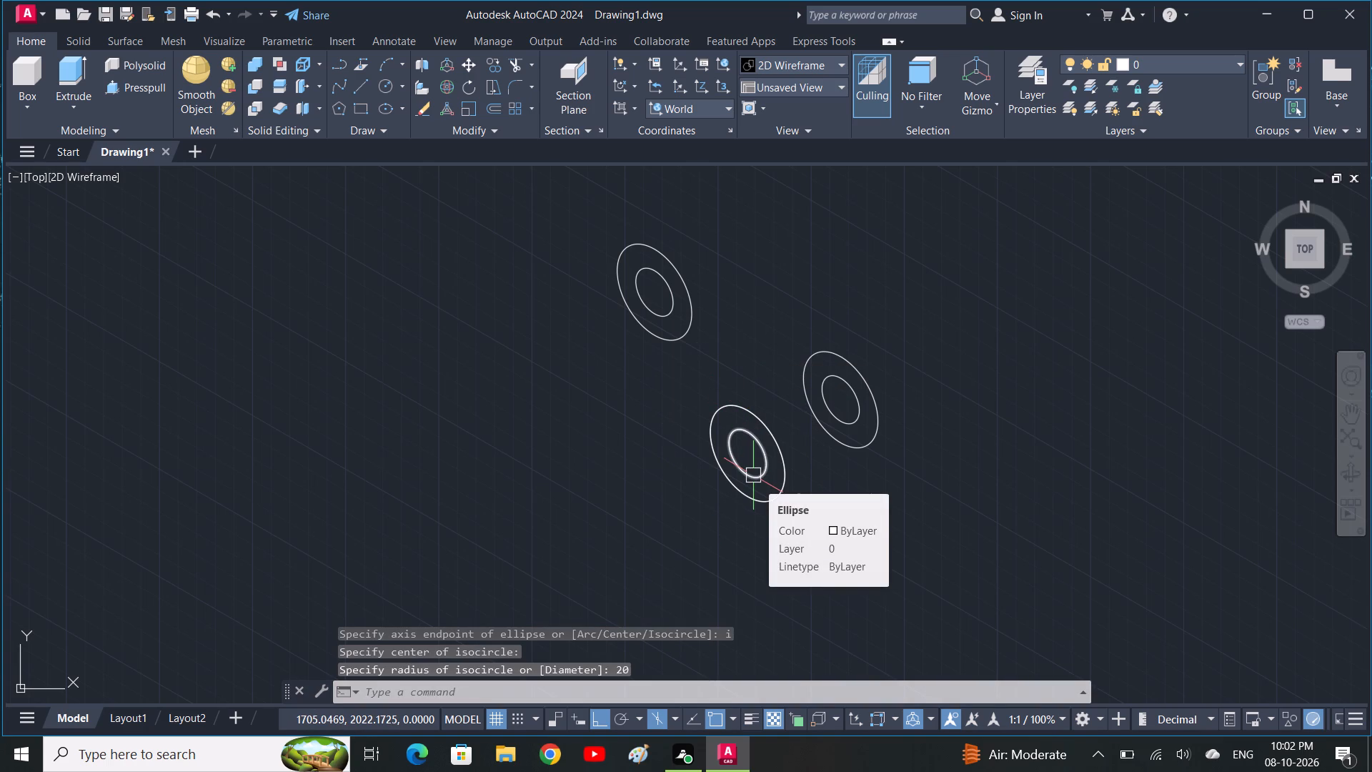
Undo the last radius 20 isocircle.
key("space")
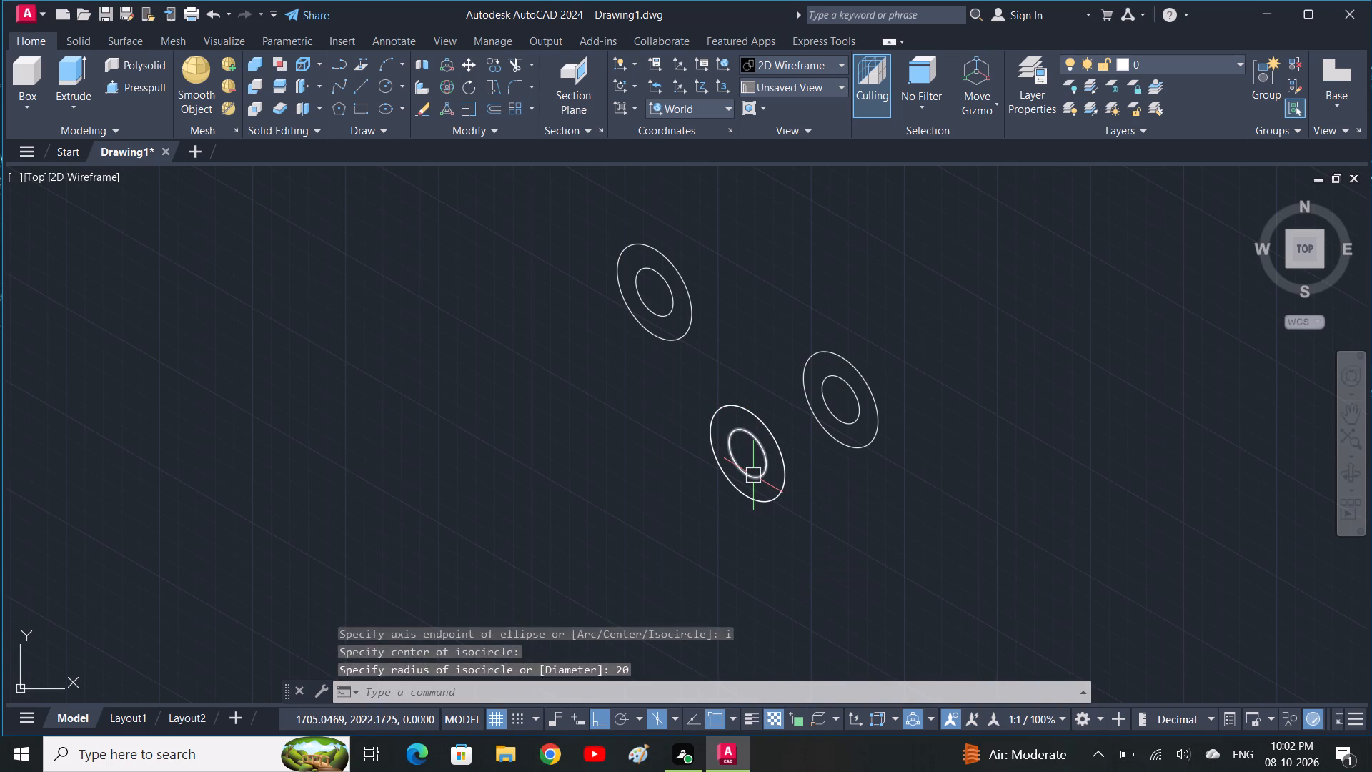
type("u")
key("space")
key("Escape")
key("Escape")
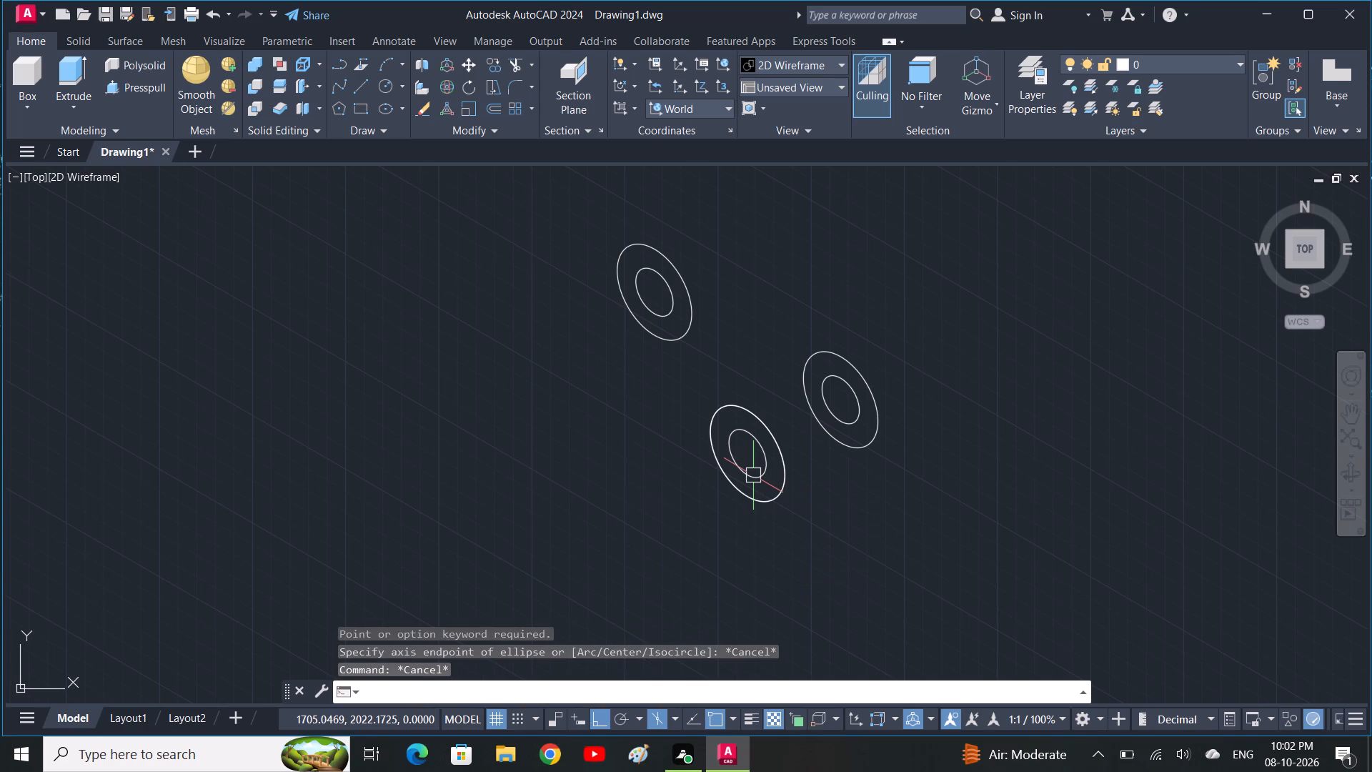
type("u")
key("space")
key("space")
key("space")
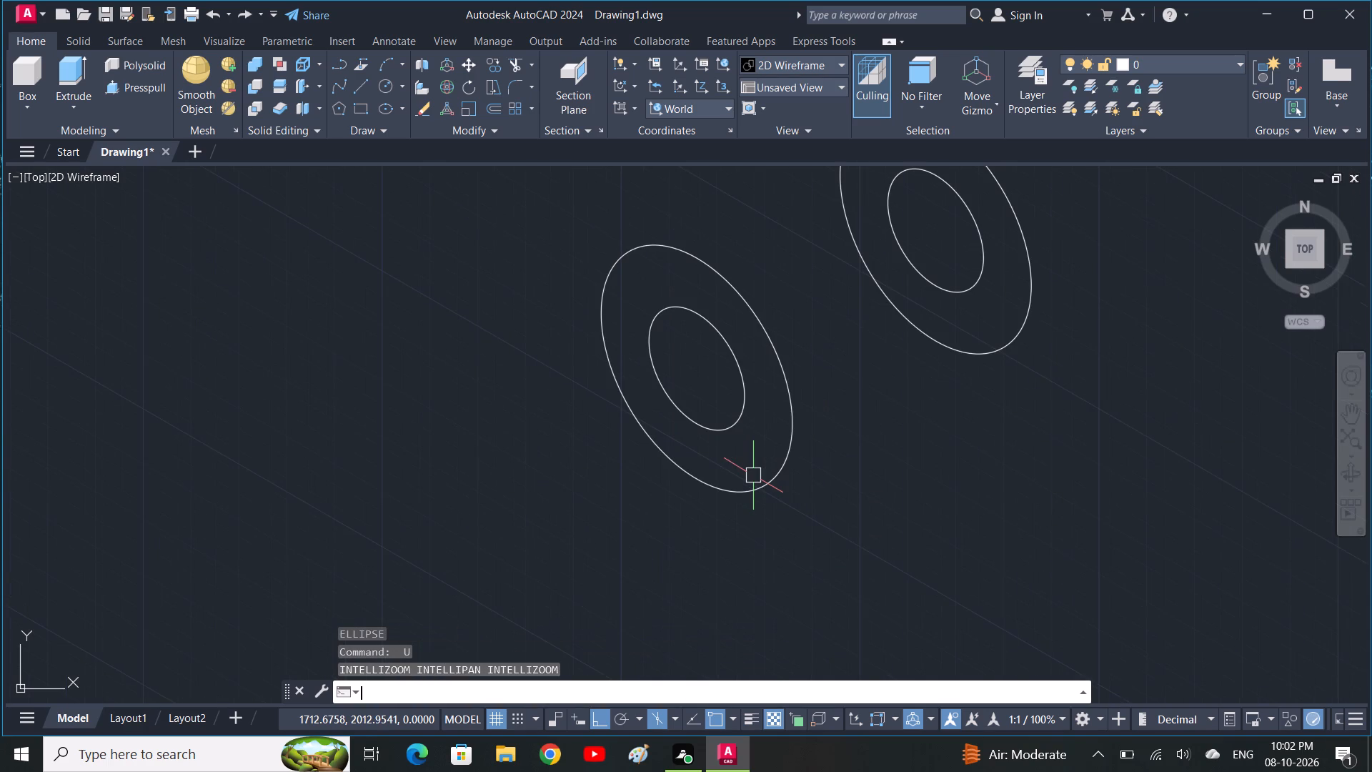
Draw a 50-unit line from the rightmost boss's centre up and left along the isometric axis toward the upper-left boss.
scroll(752, 468, "down", 2)
type("l")
key("space")
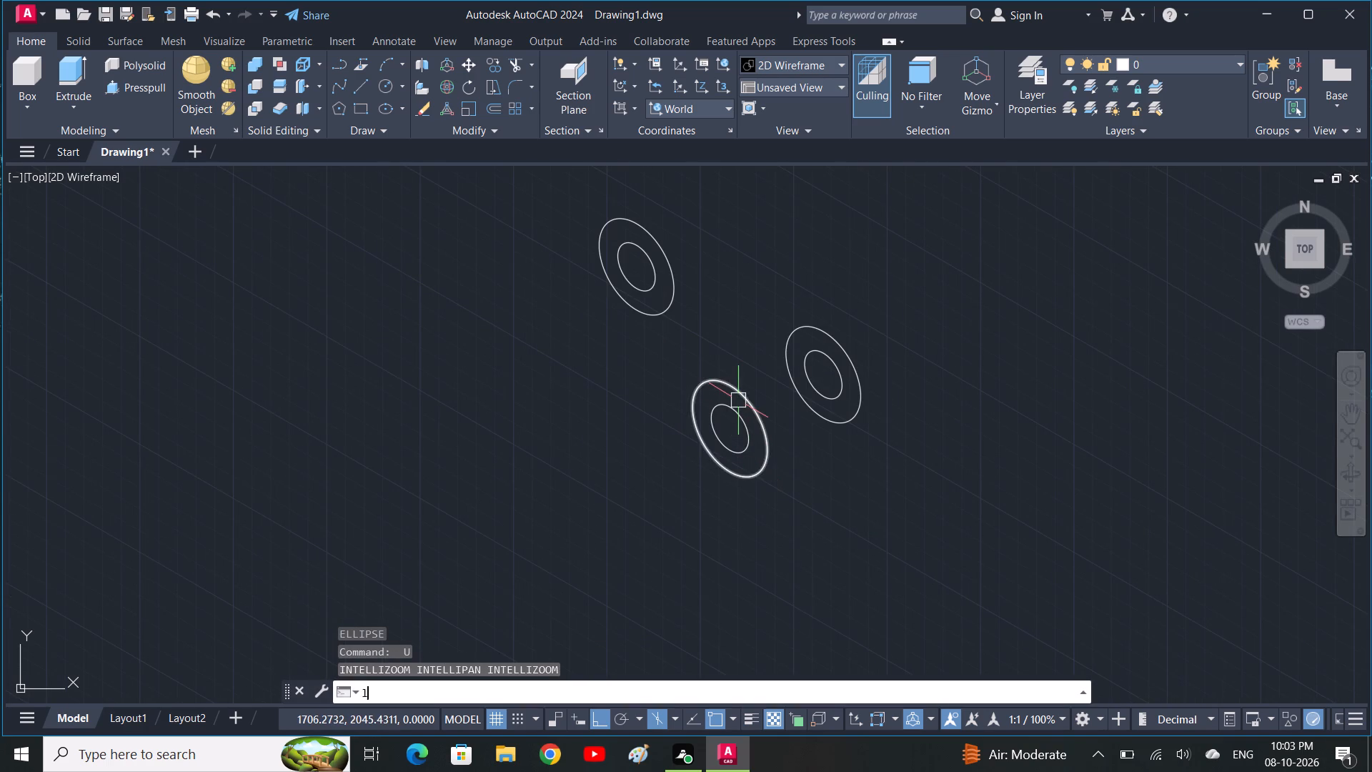
left_click(822, 372)
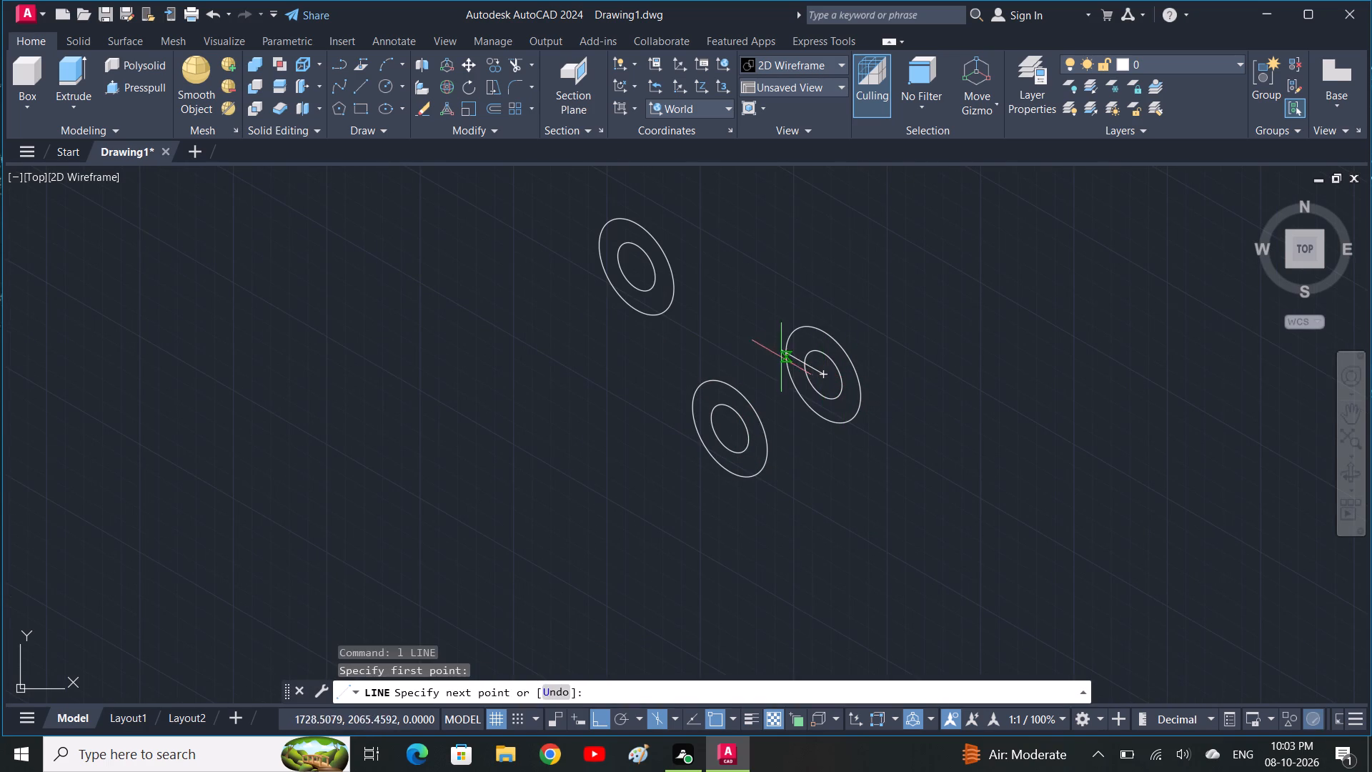
key("5")
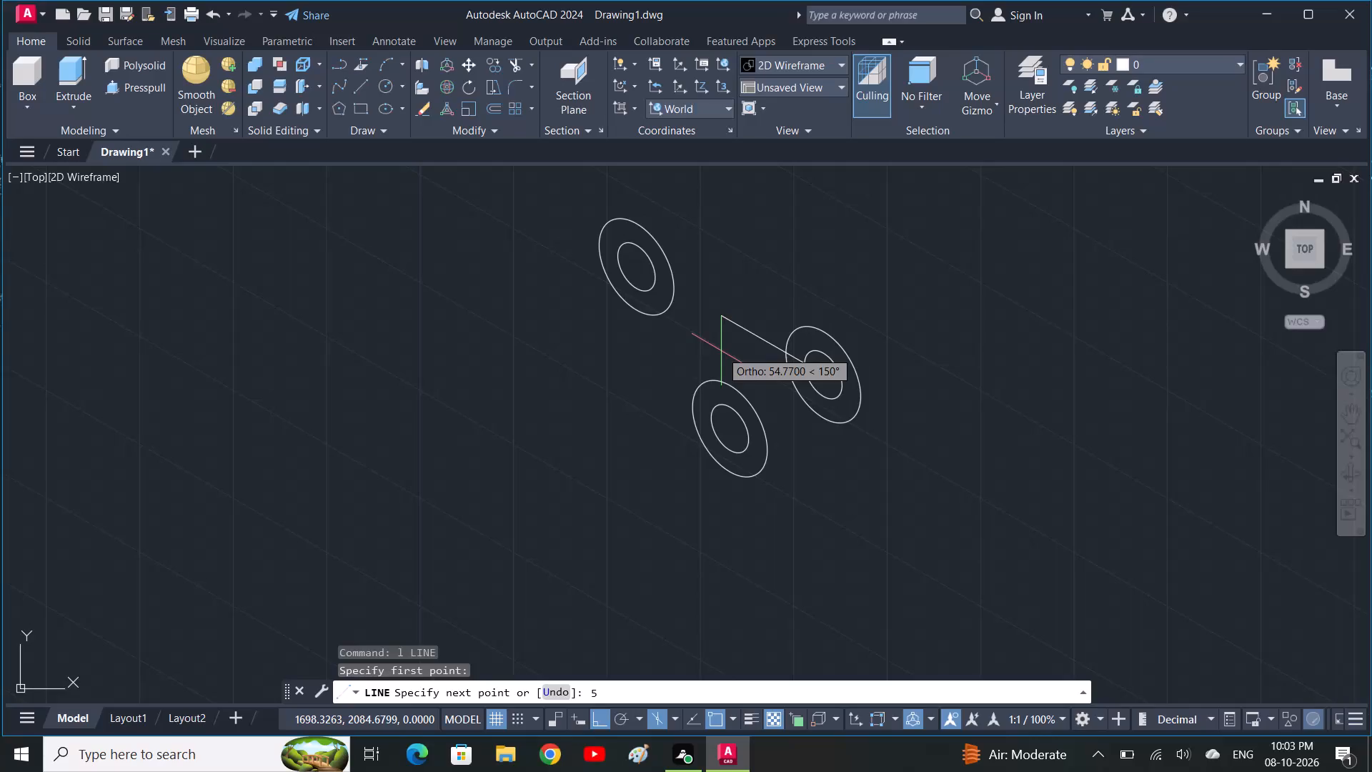
type("0")
key("space")
key("space")
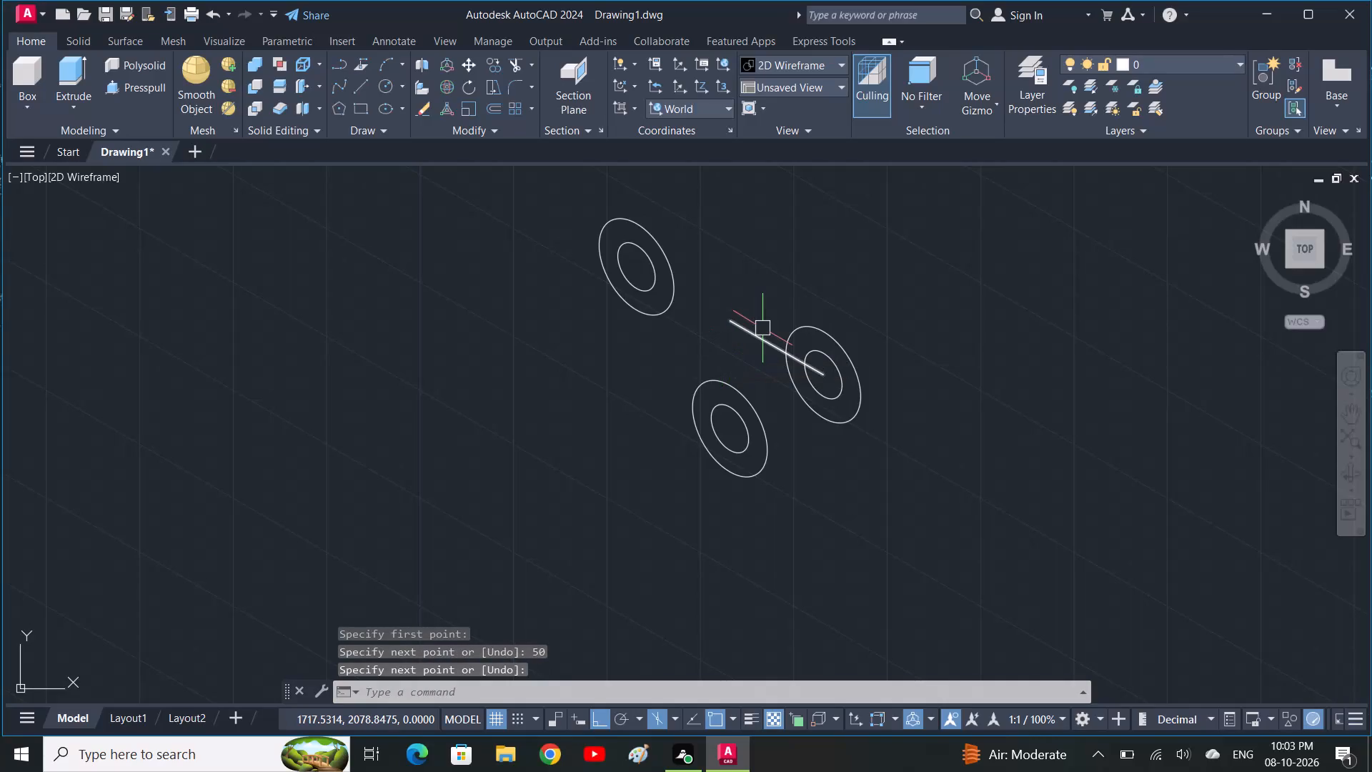
Draw a diameter 70 isocircle centred on the free end of the 50-unit line.
type("el i")
key("space")
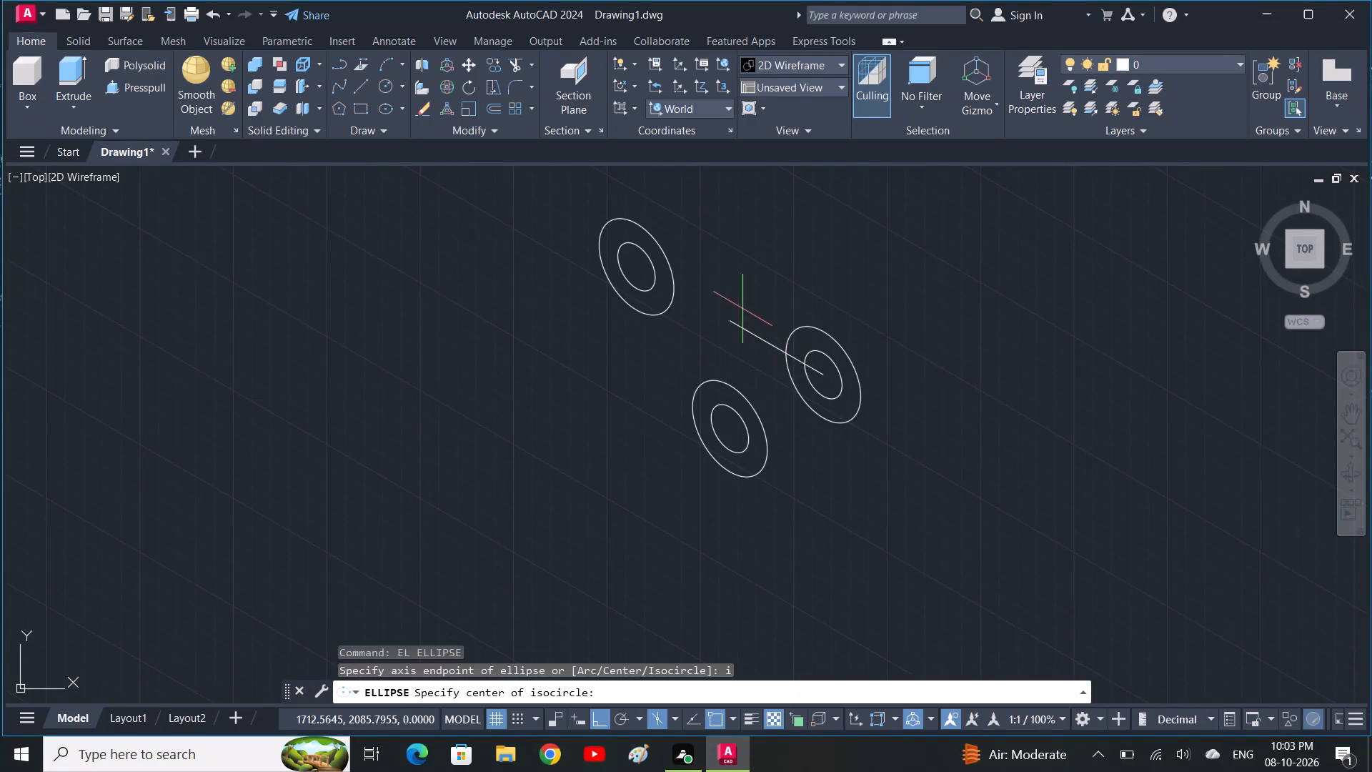
left_click(726, 322)
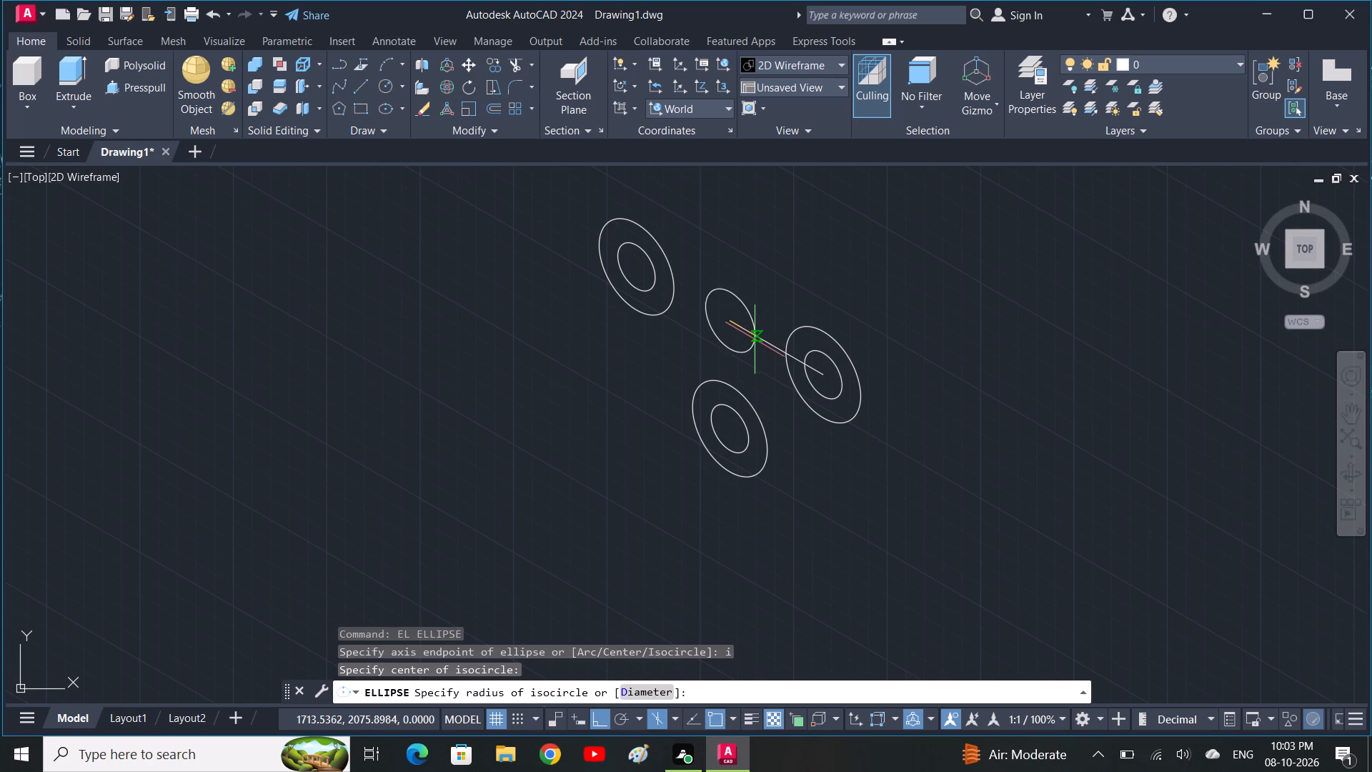
type("d")
key("space")
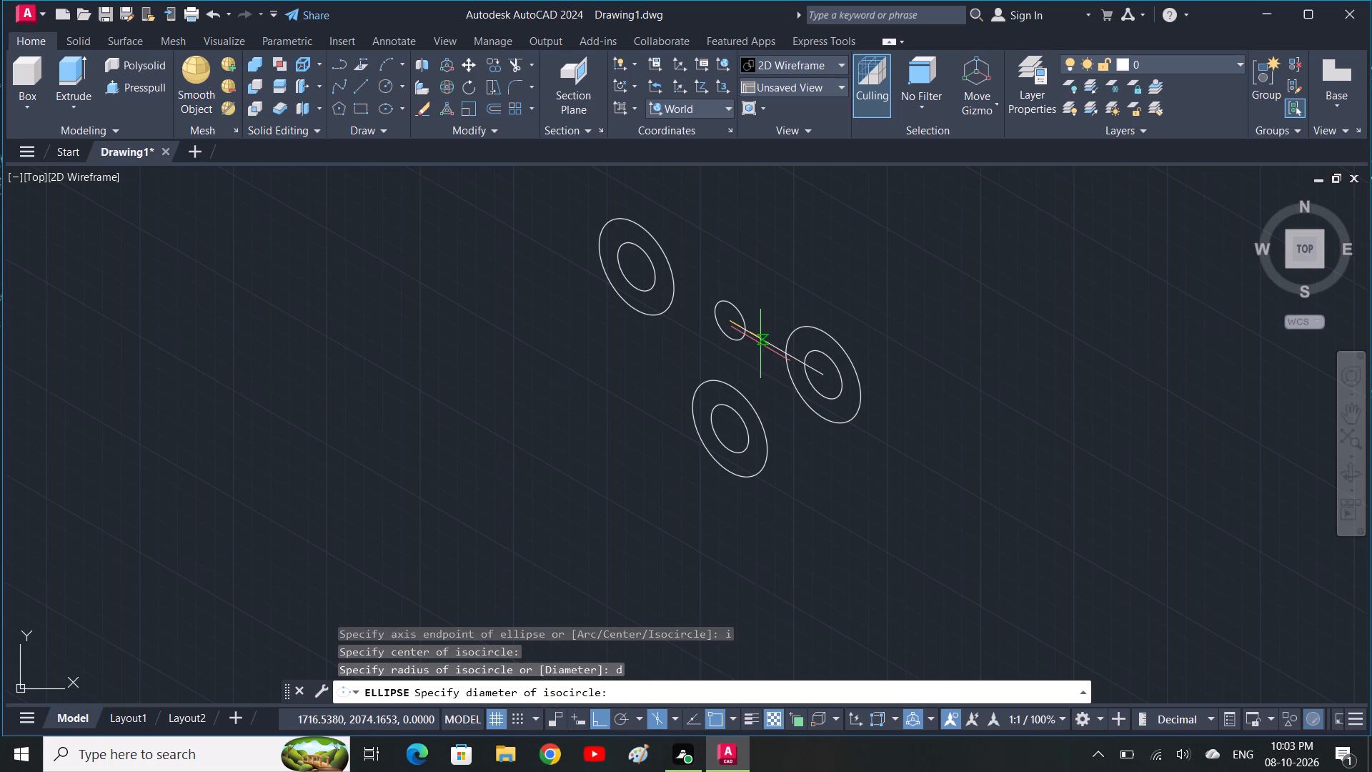
type("70")
key("space")
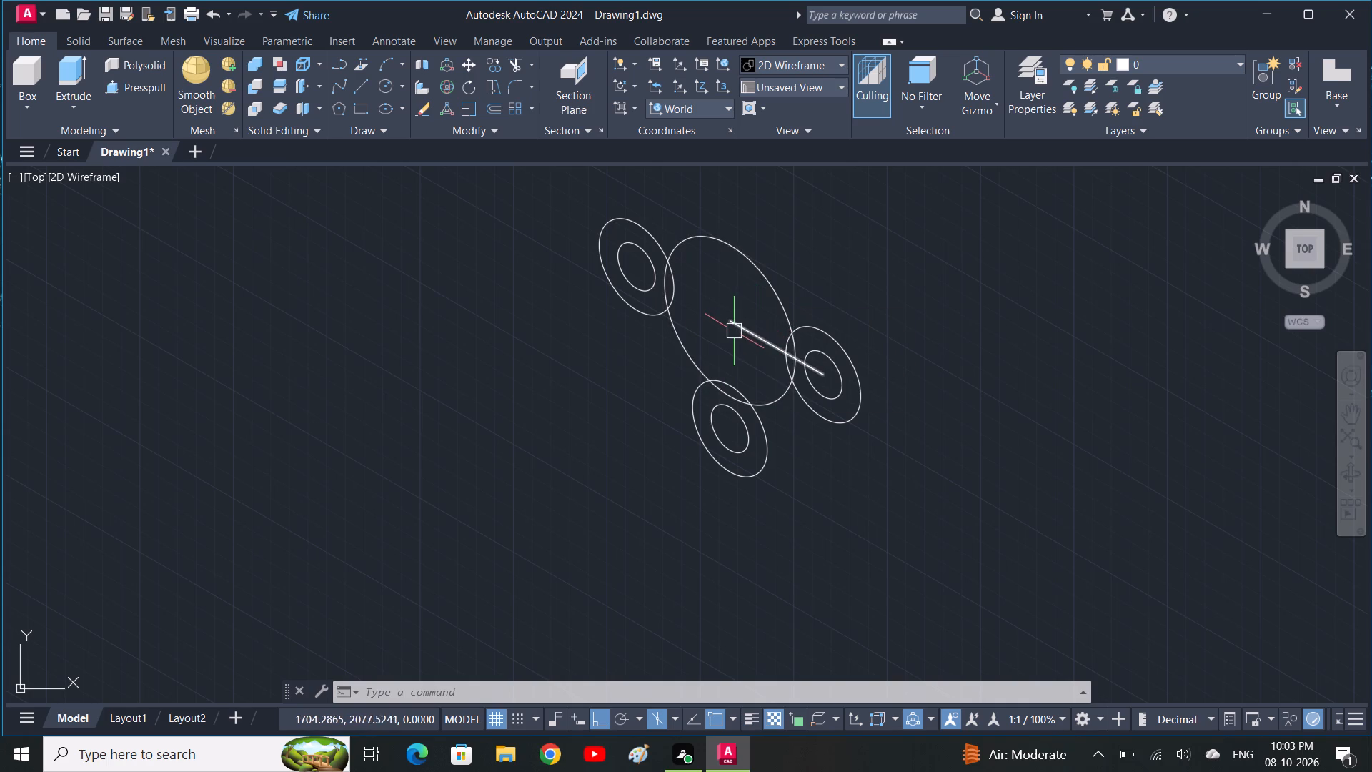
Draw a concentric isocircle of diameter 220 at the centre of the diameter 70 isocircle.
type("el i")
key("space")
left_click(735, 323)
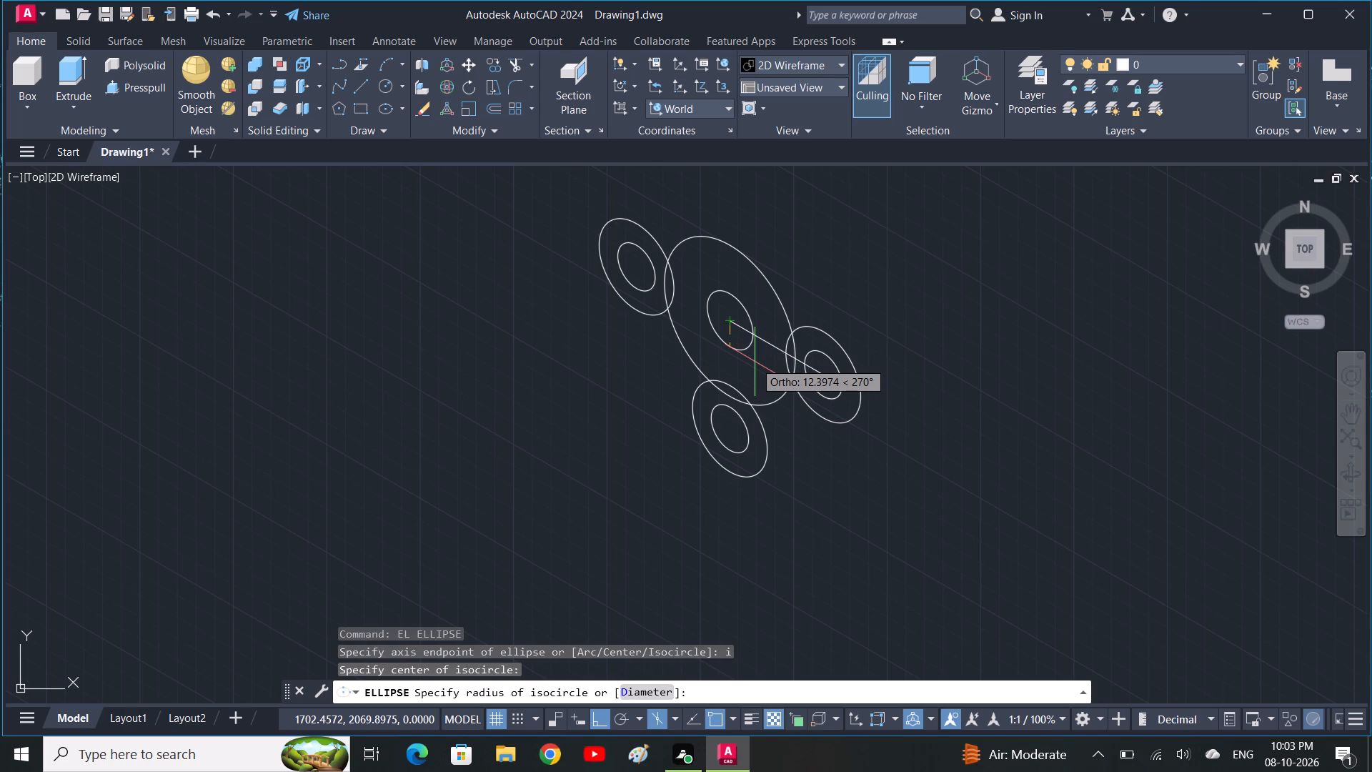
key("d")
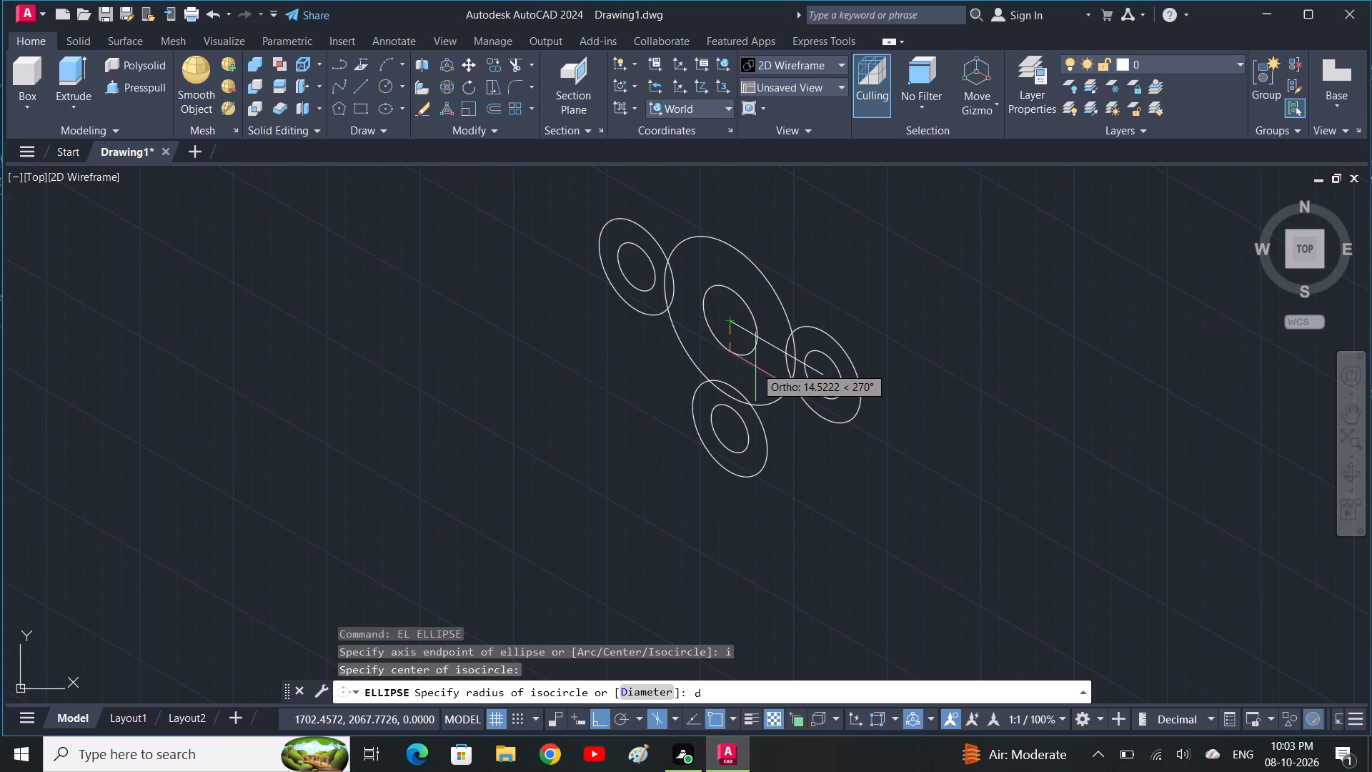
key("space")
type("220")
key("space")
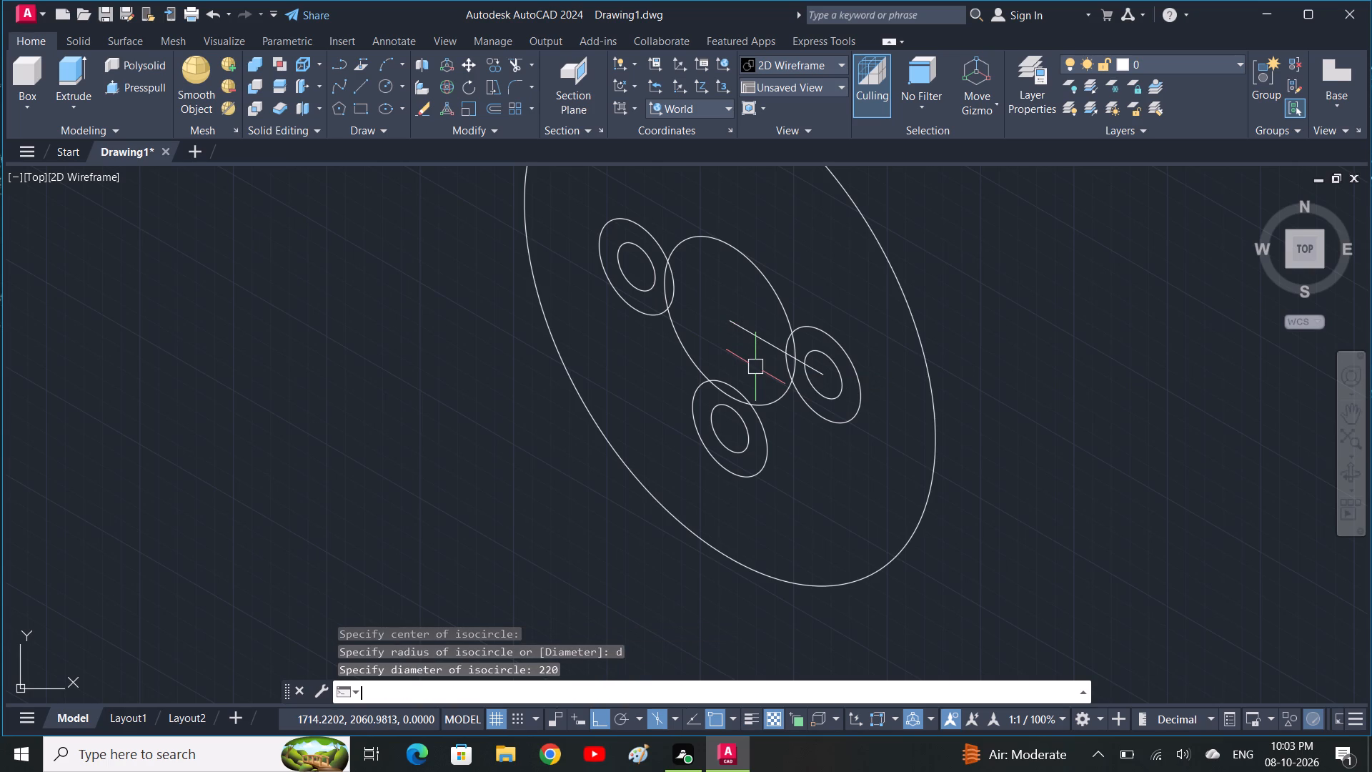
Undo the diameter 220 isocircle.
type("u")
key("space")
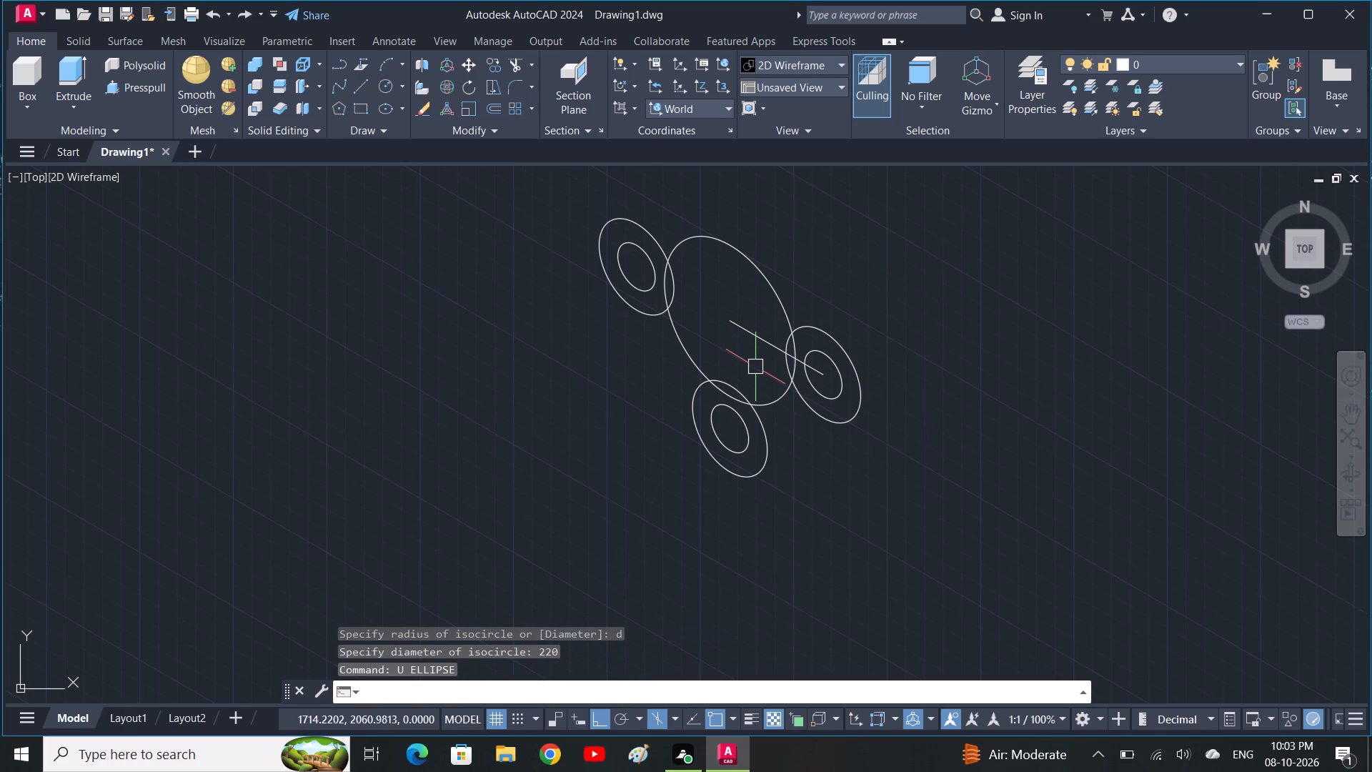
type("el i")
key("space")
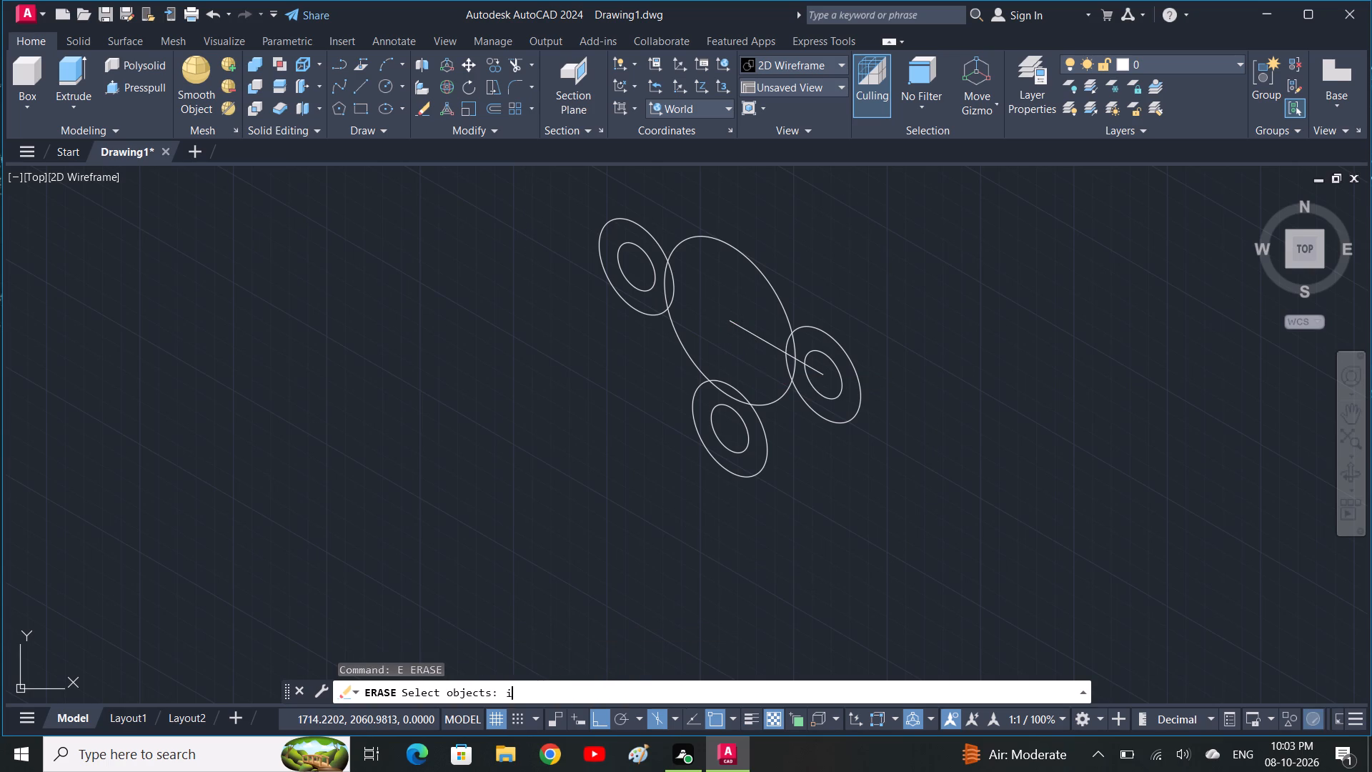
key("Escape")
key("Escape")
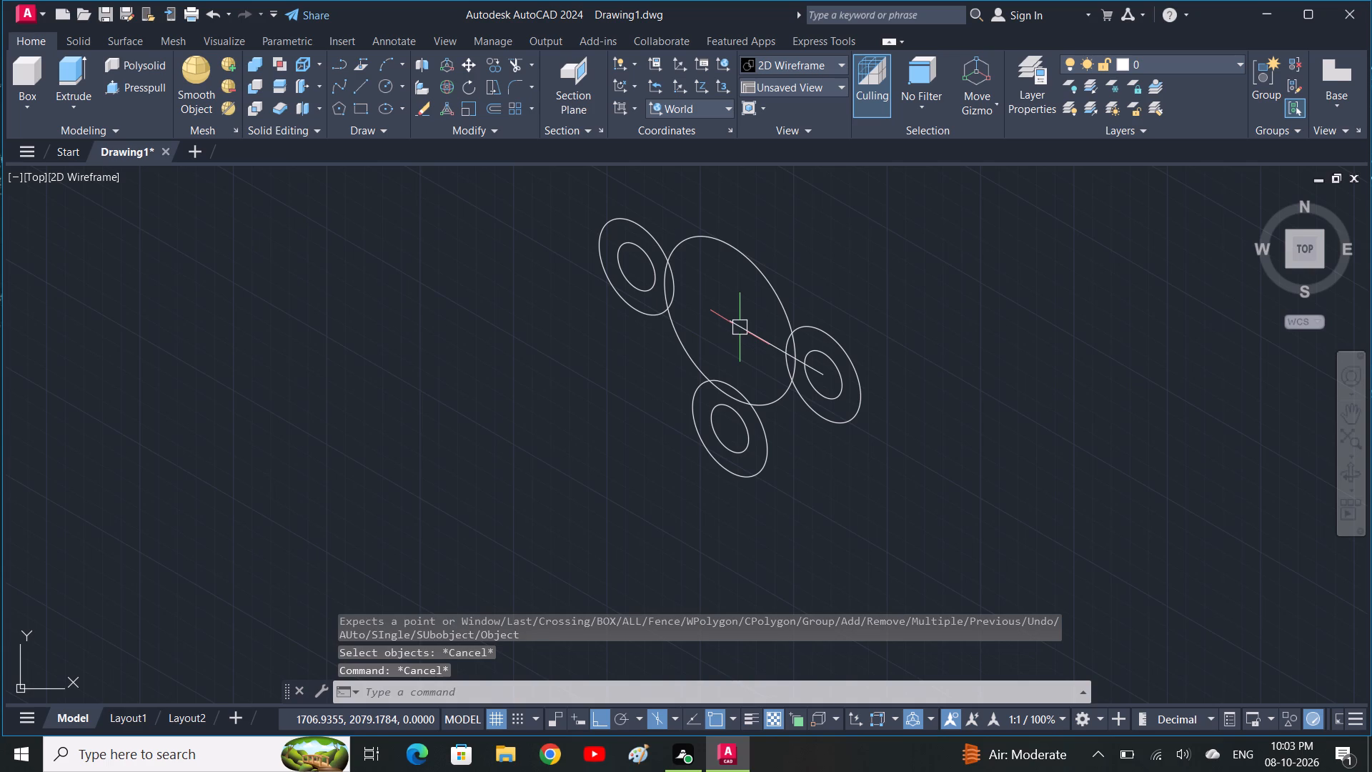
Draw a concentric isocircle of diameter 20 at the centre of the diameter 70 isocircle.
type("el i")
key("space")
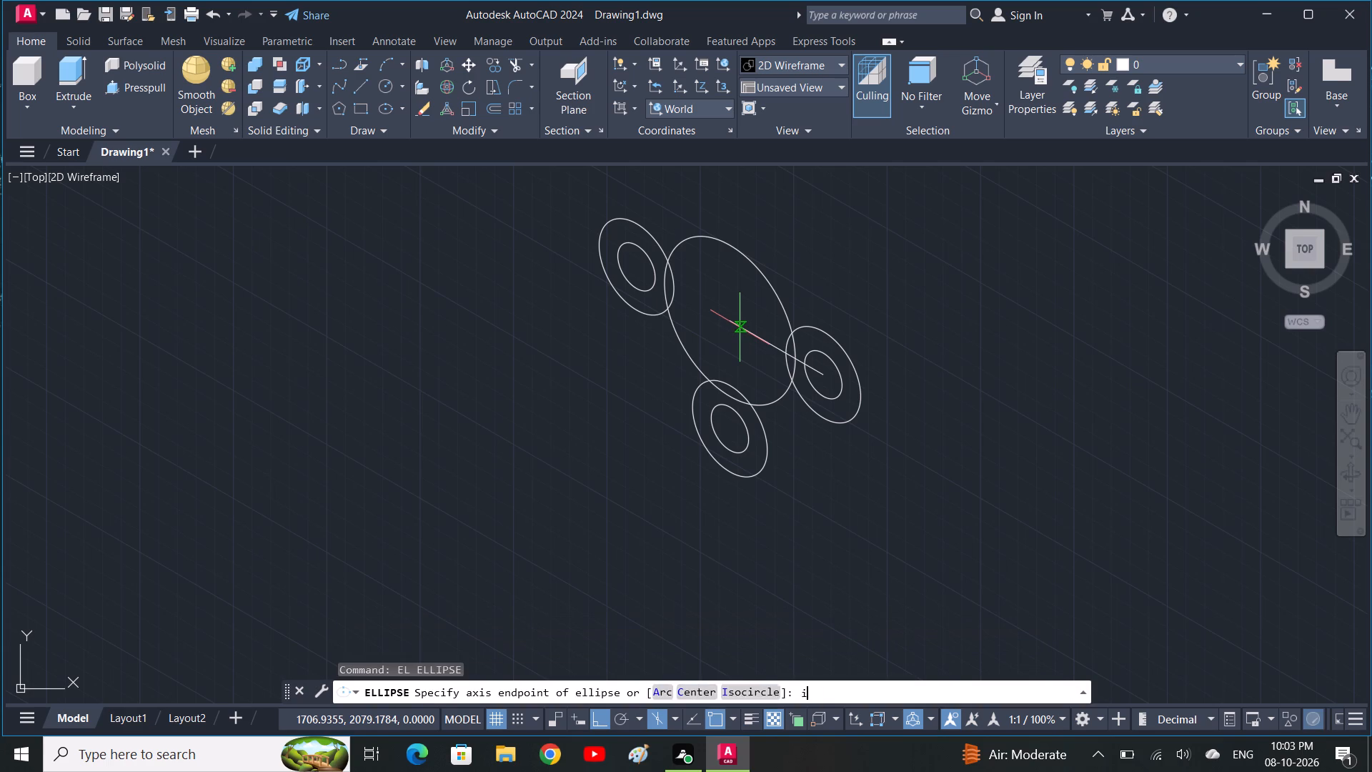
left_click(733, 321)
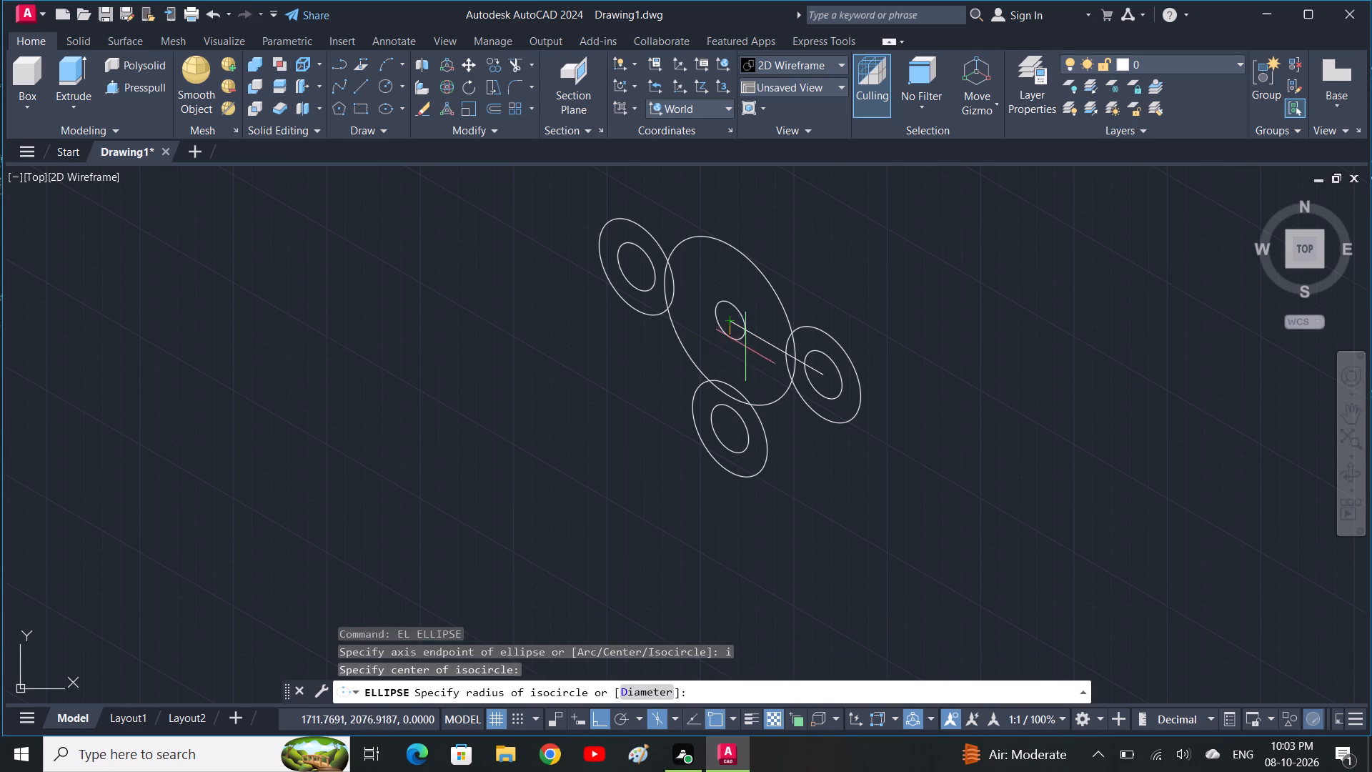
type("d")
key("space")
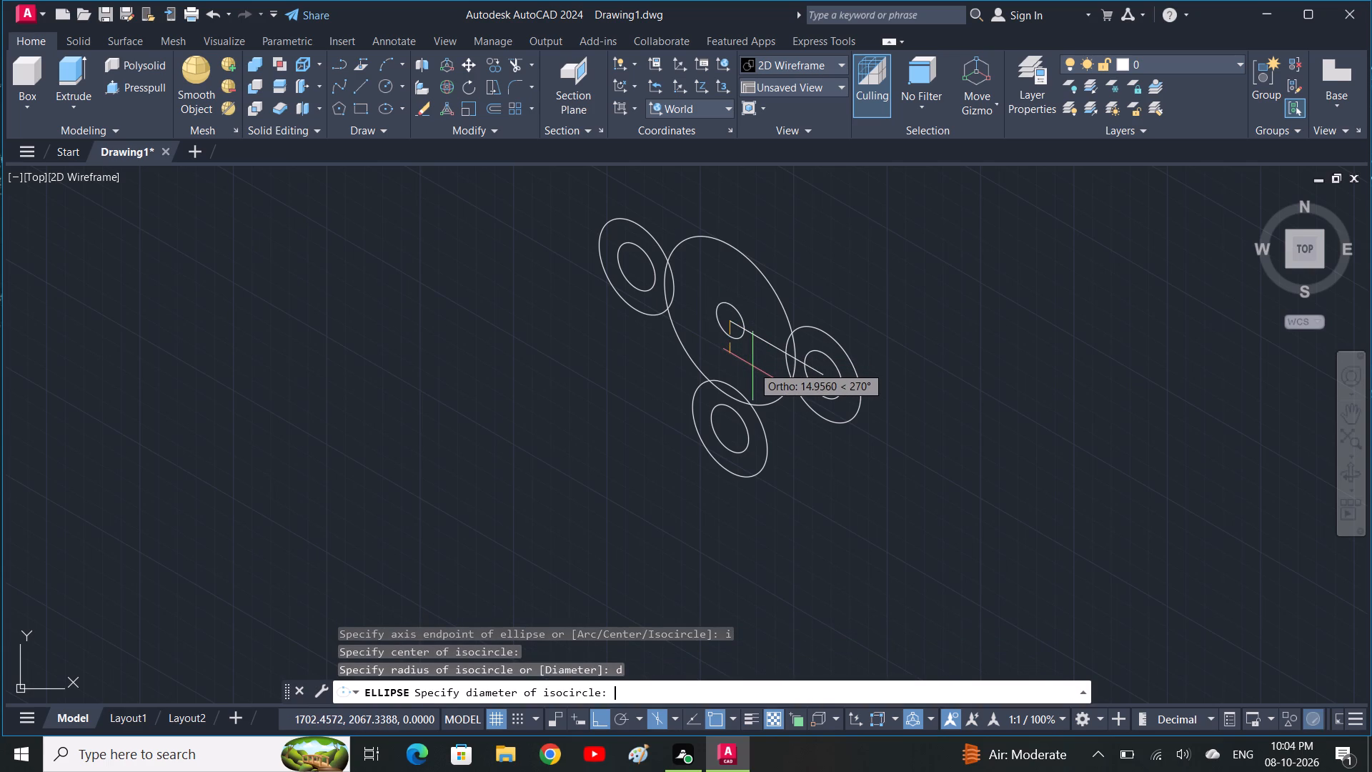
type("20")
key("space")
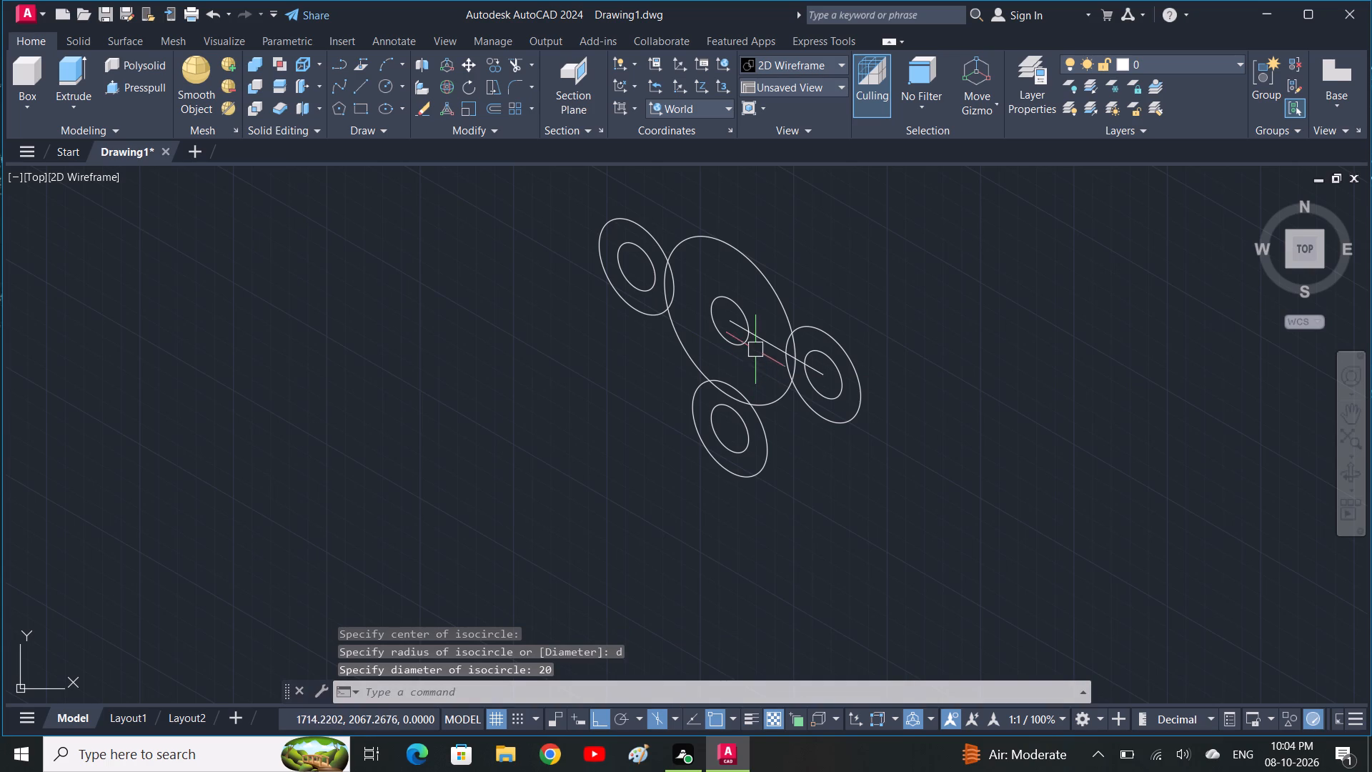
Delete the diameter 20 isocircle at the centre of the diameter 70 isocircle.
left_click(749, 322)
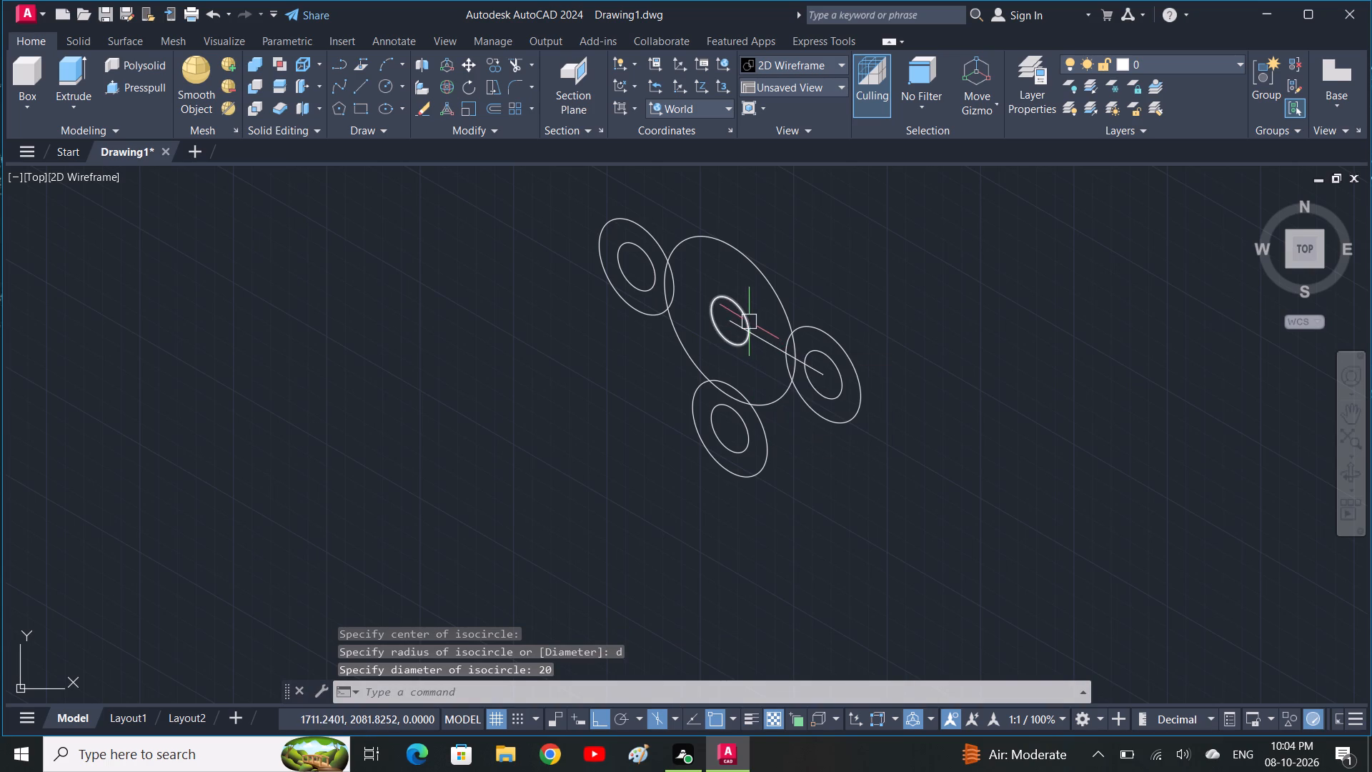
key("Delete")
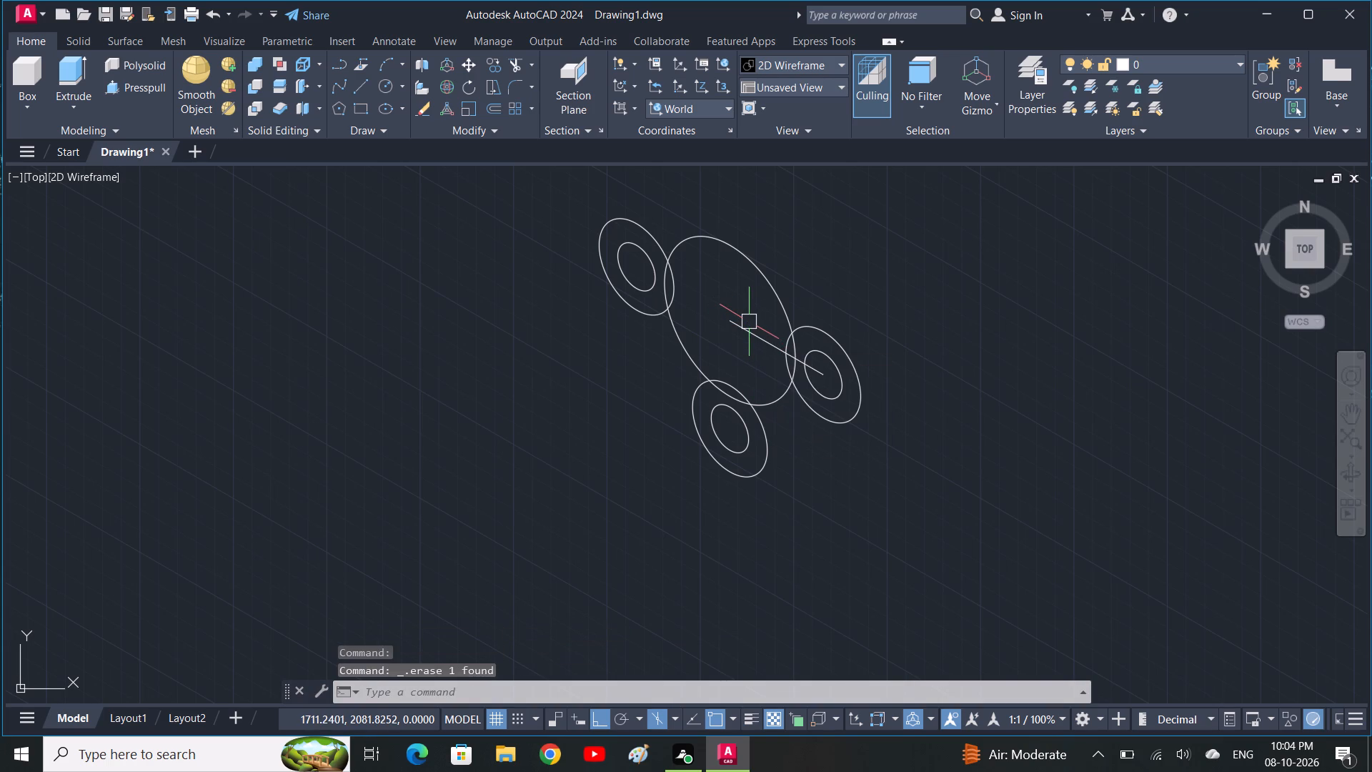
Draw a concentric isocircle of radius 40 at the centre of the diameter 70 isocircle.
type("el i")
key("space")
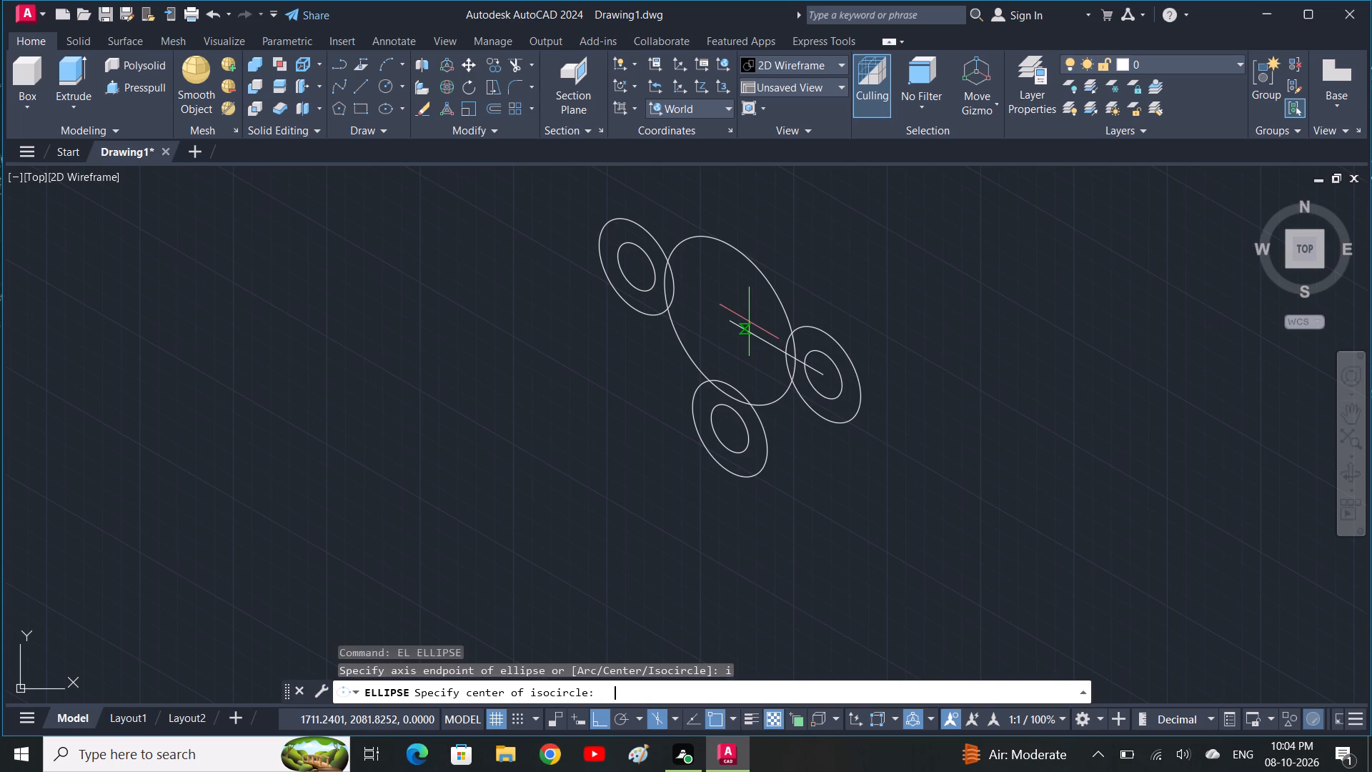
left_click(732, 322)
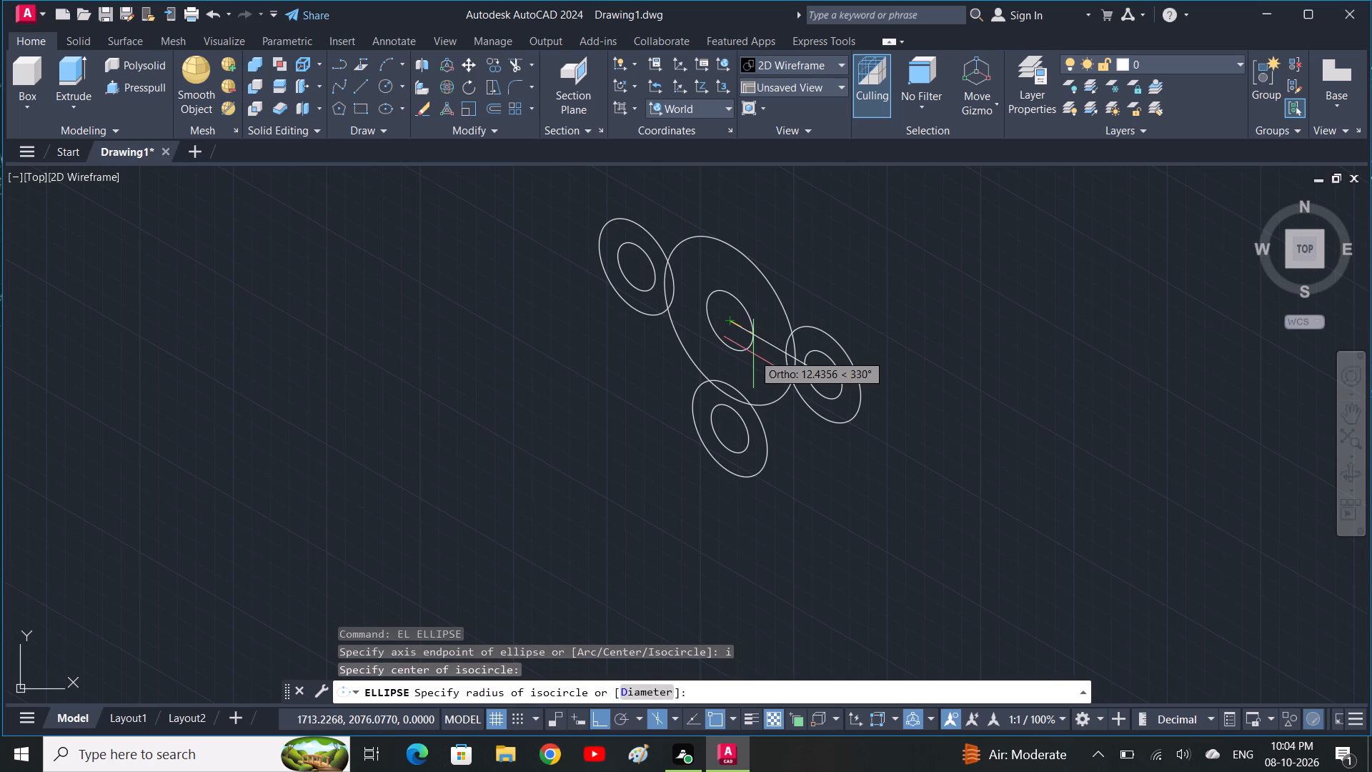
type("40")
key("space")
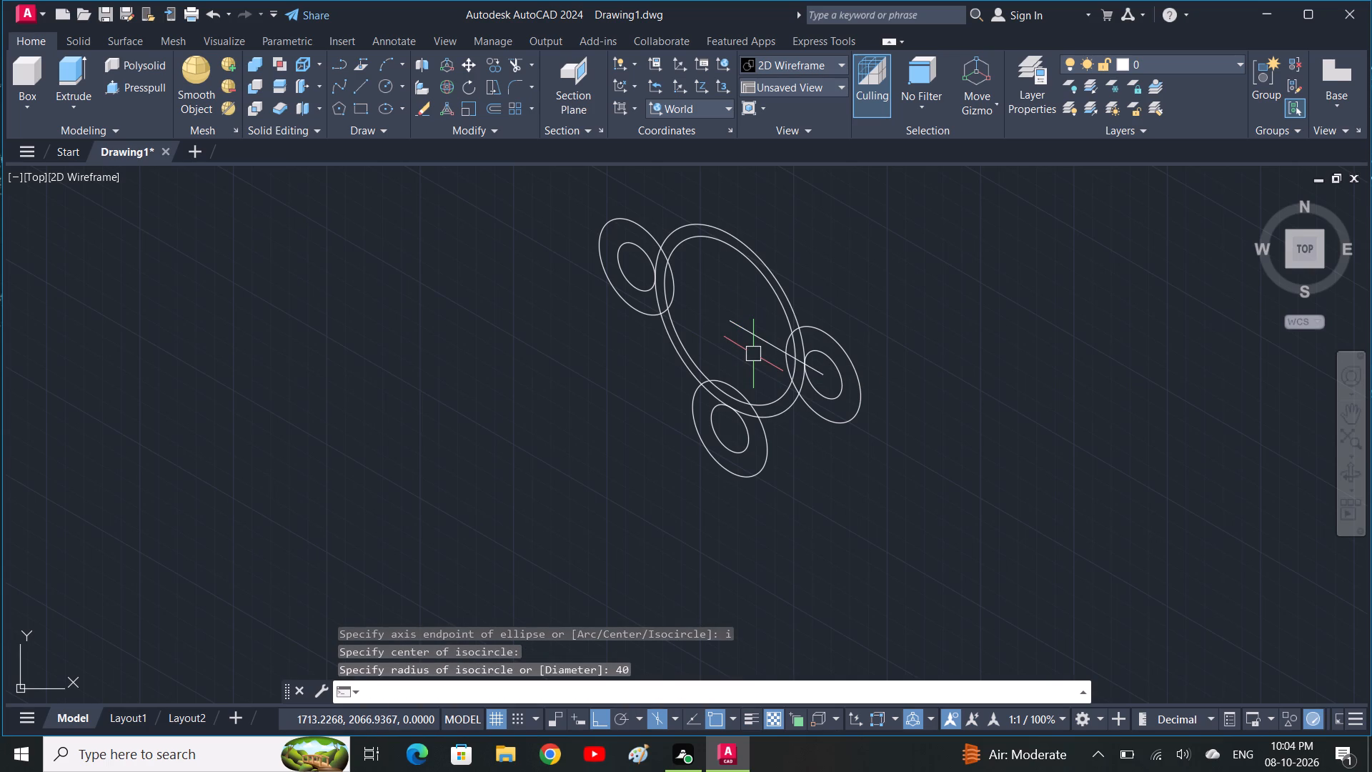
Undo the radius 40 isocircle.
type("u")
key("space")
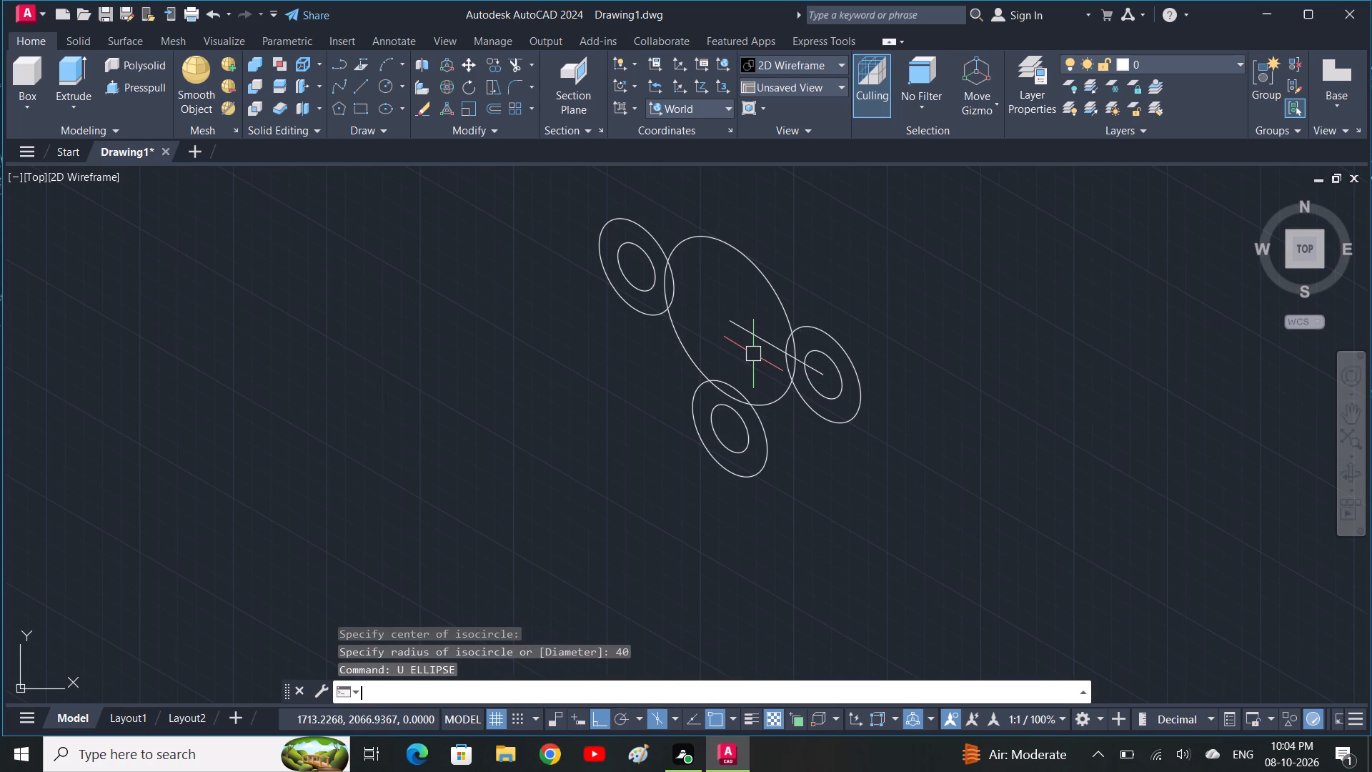
Draw a concentric isocircle of diameter 40 at the centre of the diameter 70 isocircle.
type("el i")
key("space")
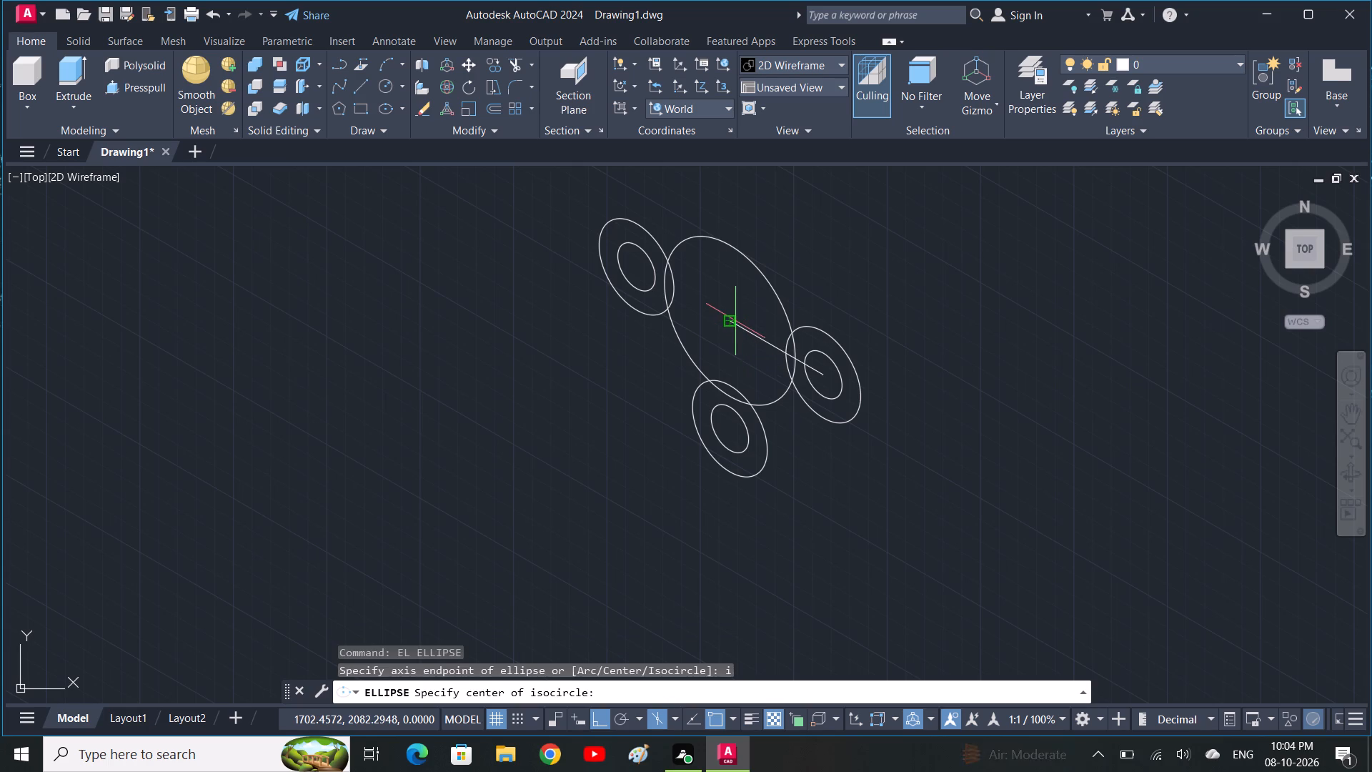
left_click(732, 322)
key("d")
key("space")
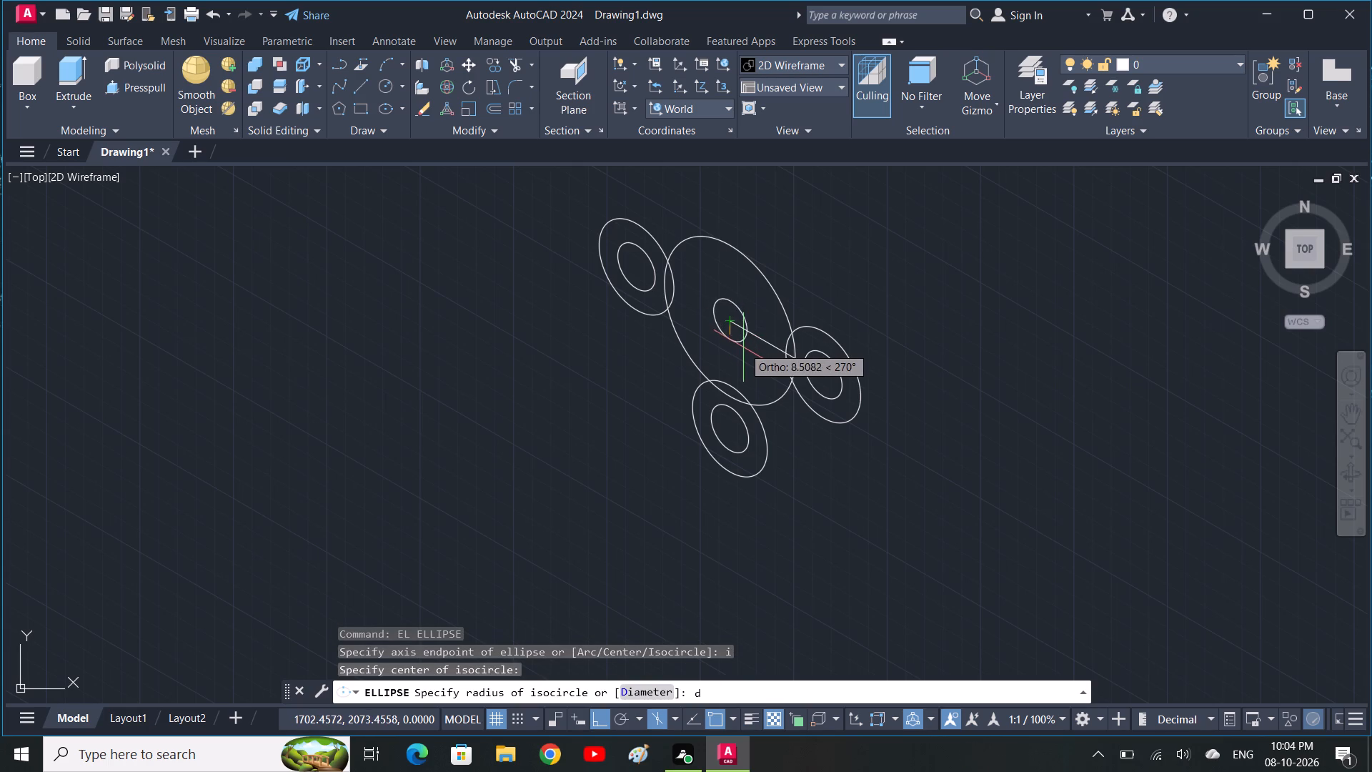
type("40")
key("space")
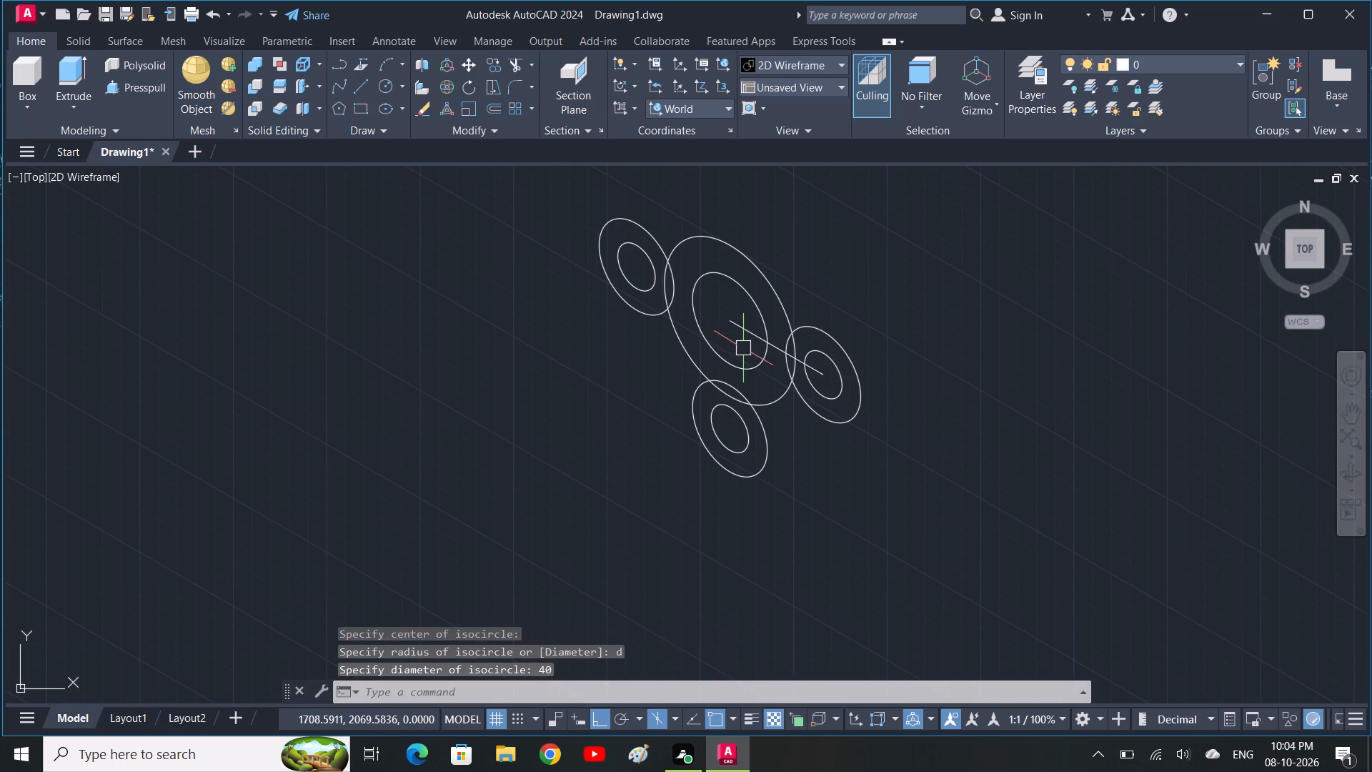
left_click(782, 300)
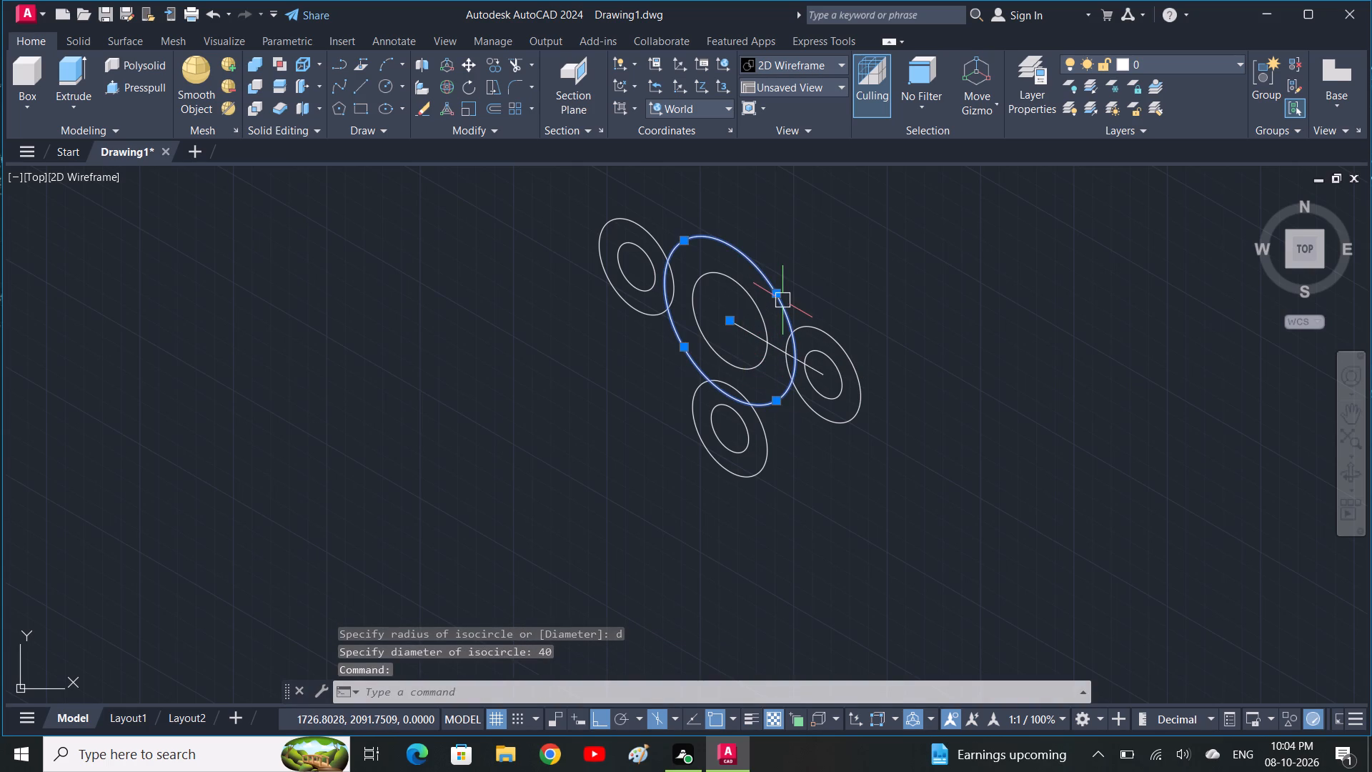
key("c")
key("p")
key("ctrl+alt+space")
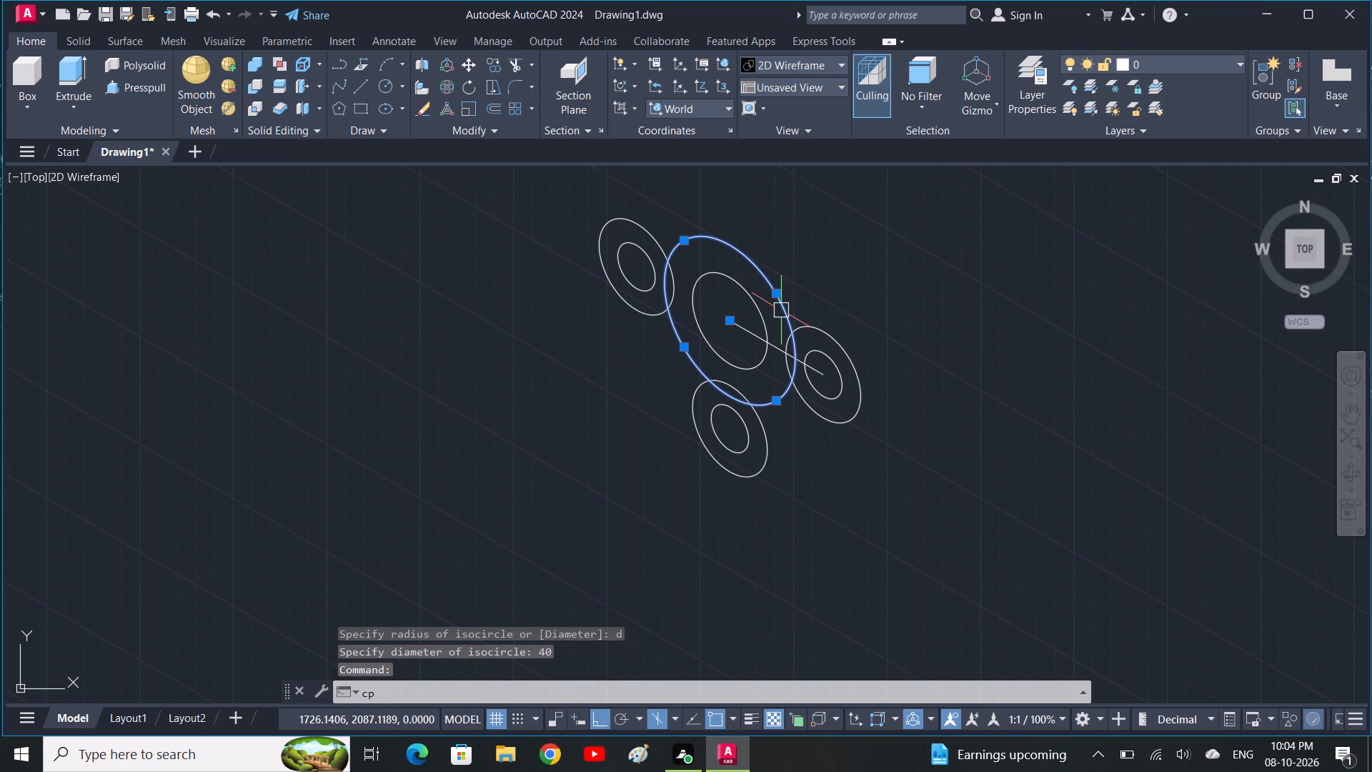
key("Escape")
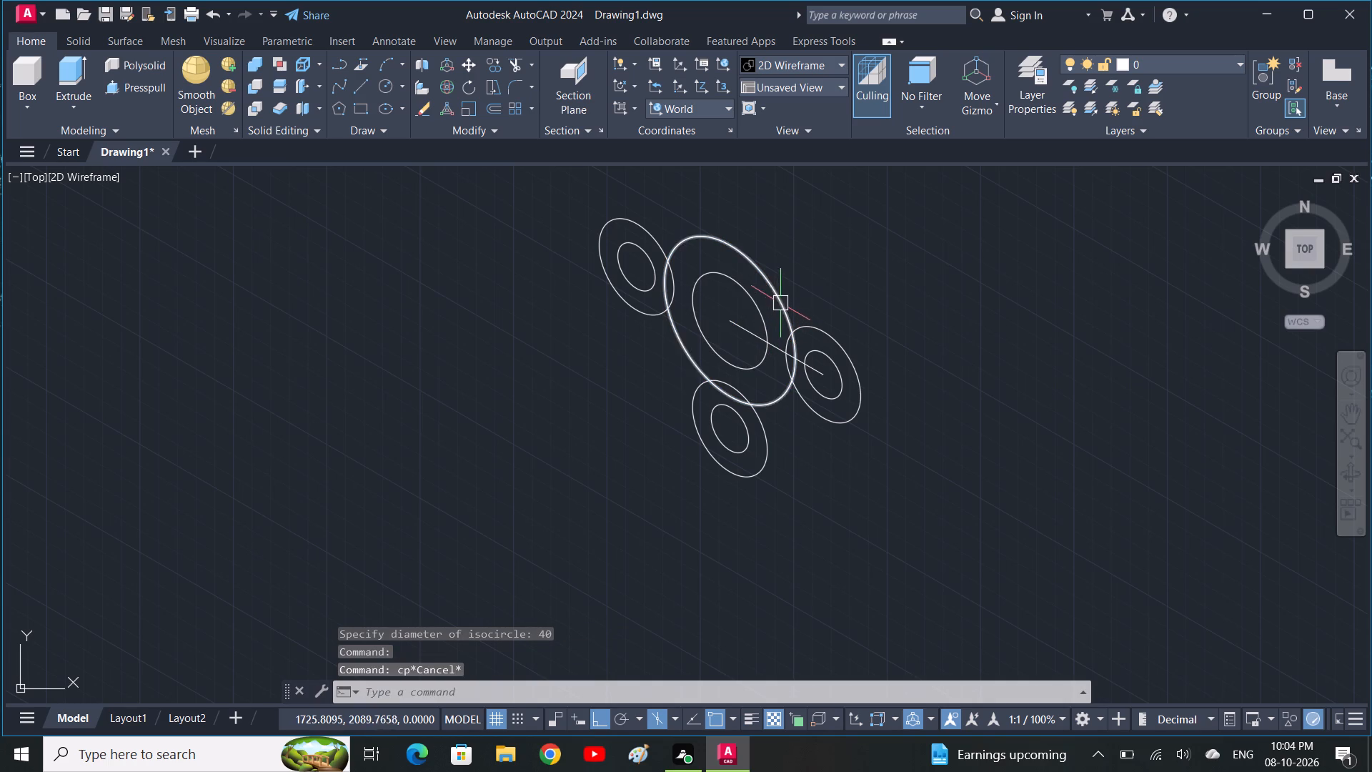
Copy the concentric diameter 70 and diameter 40 isocircles 38 units along the 210° direction in the top isoplane.
left_click(781, 303)
left_click(765, 313)
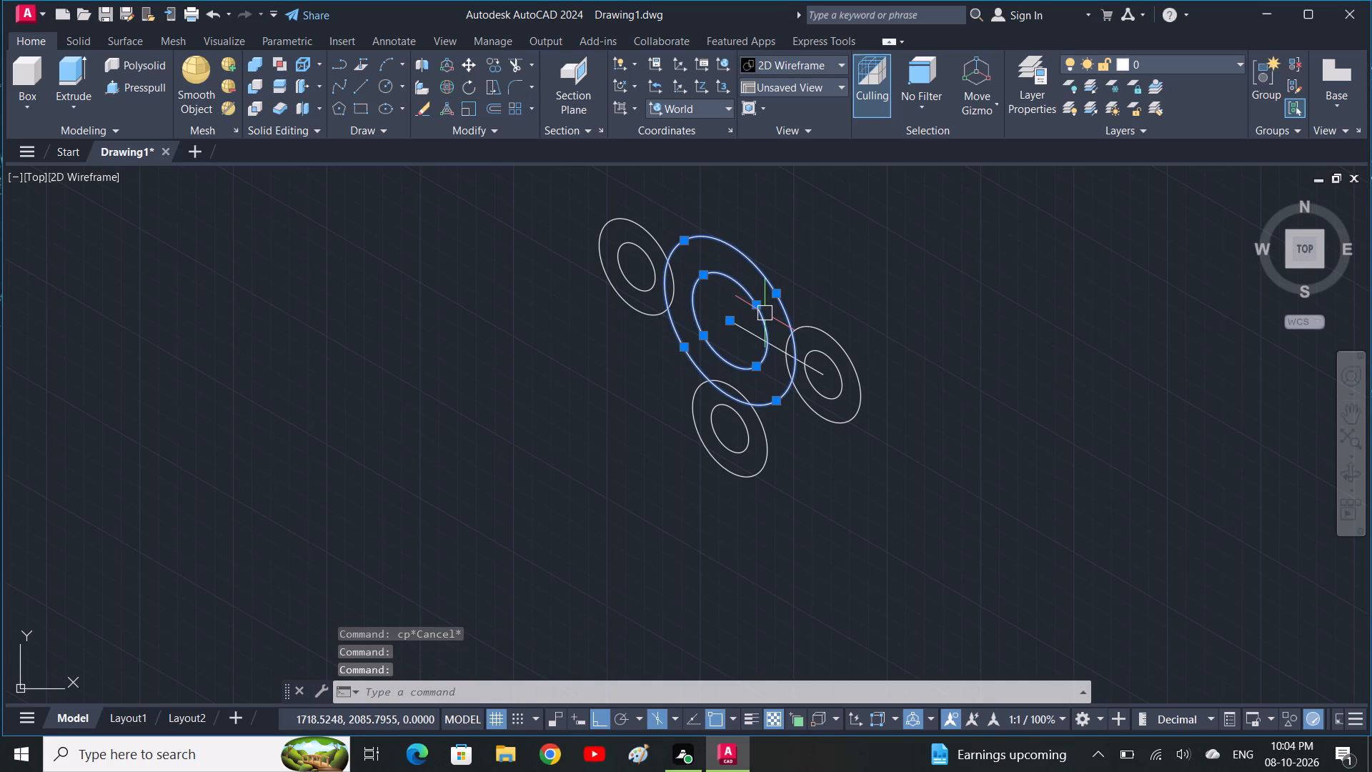
type("co")
key("space")
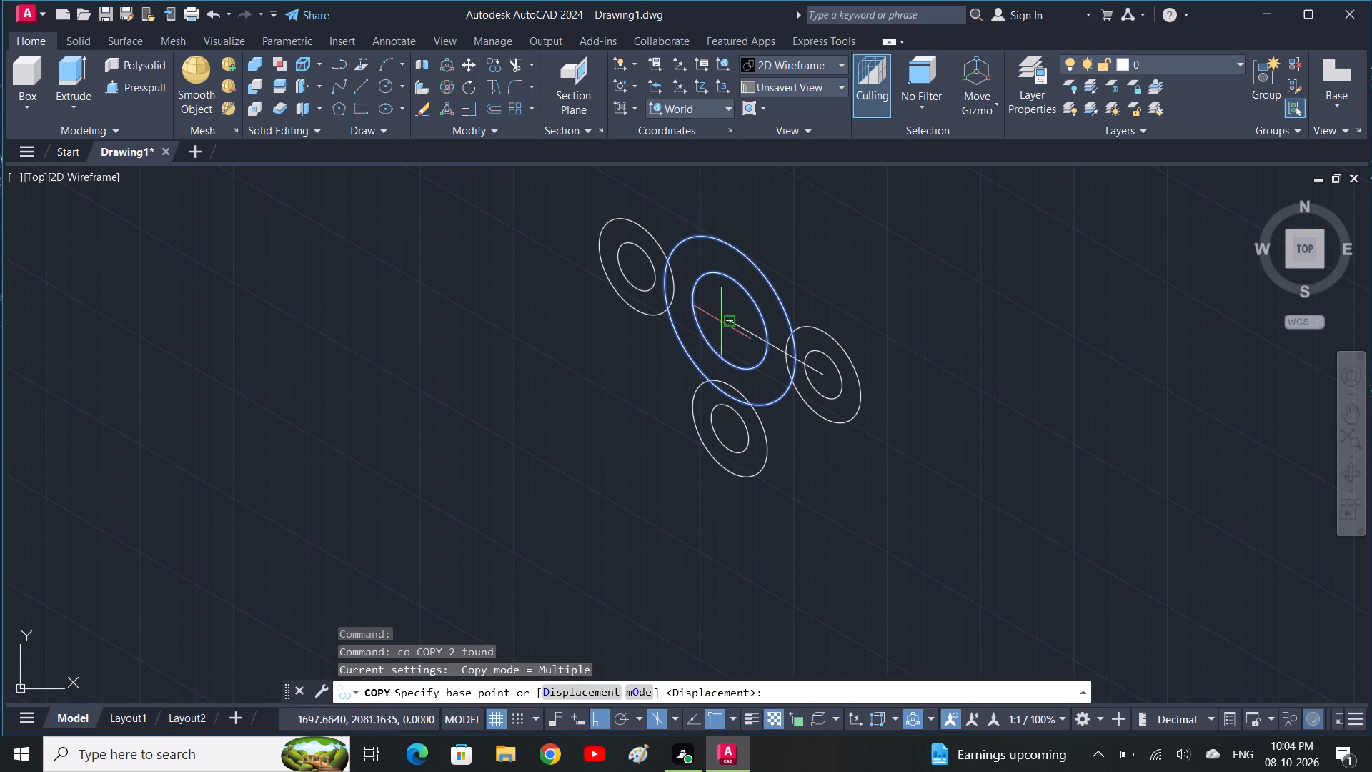
left_click(726, 320)
key("F5")
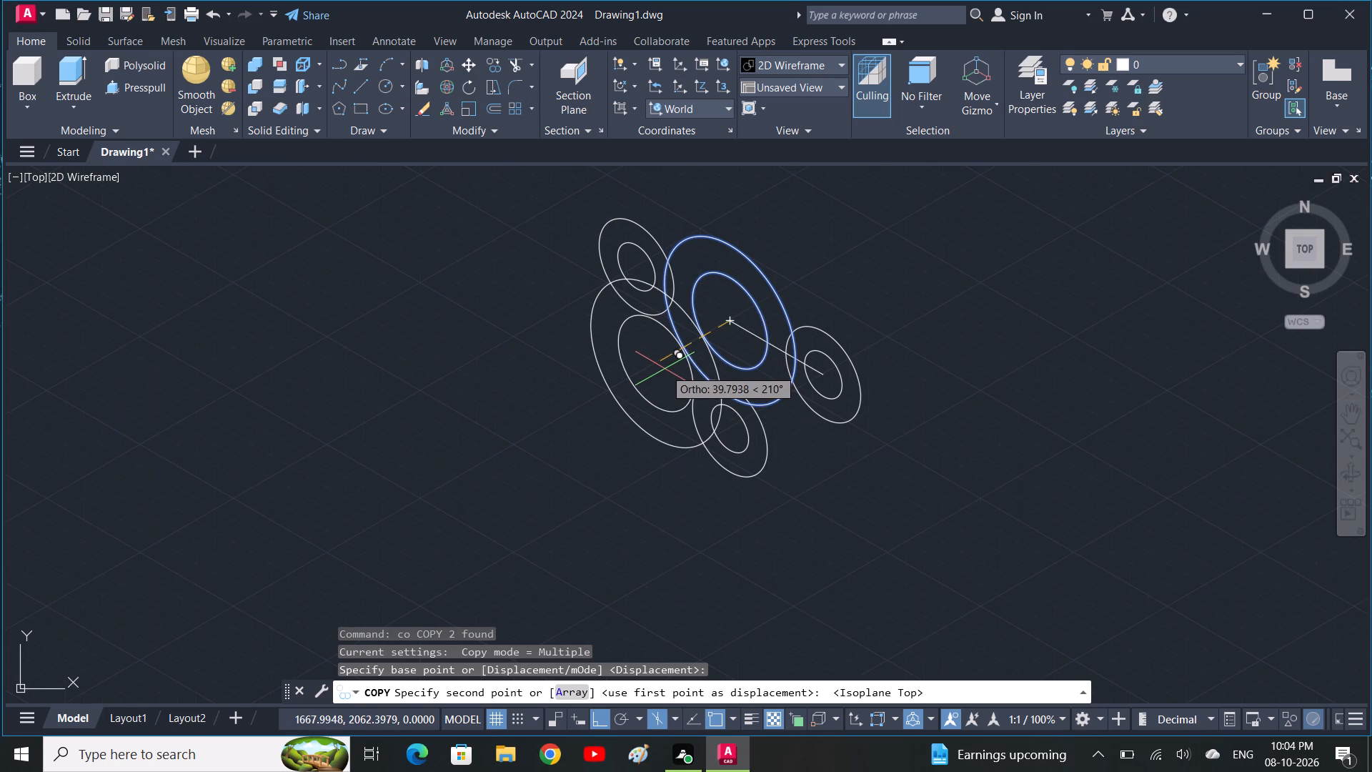
type("38")
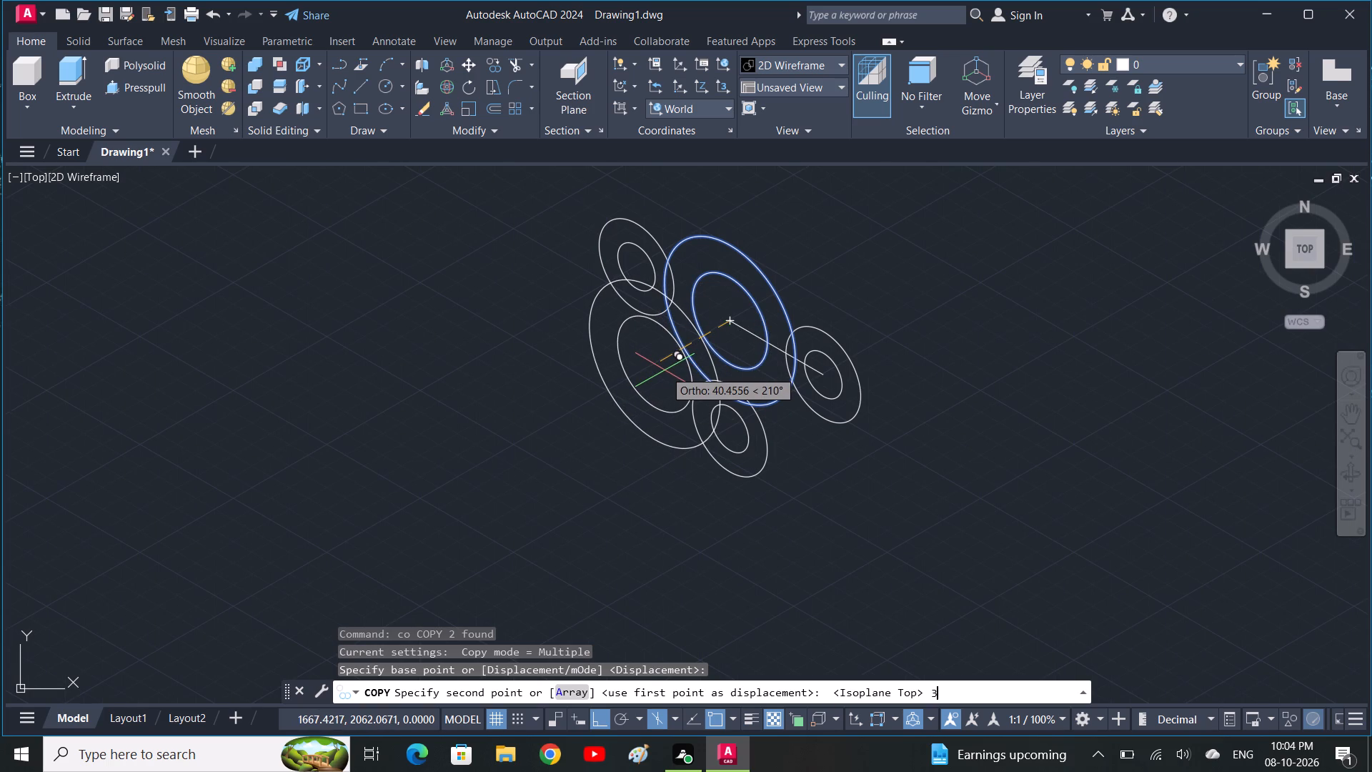
key("space")
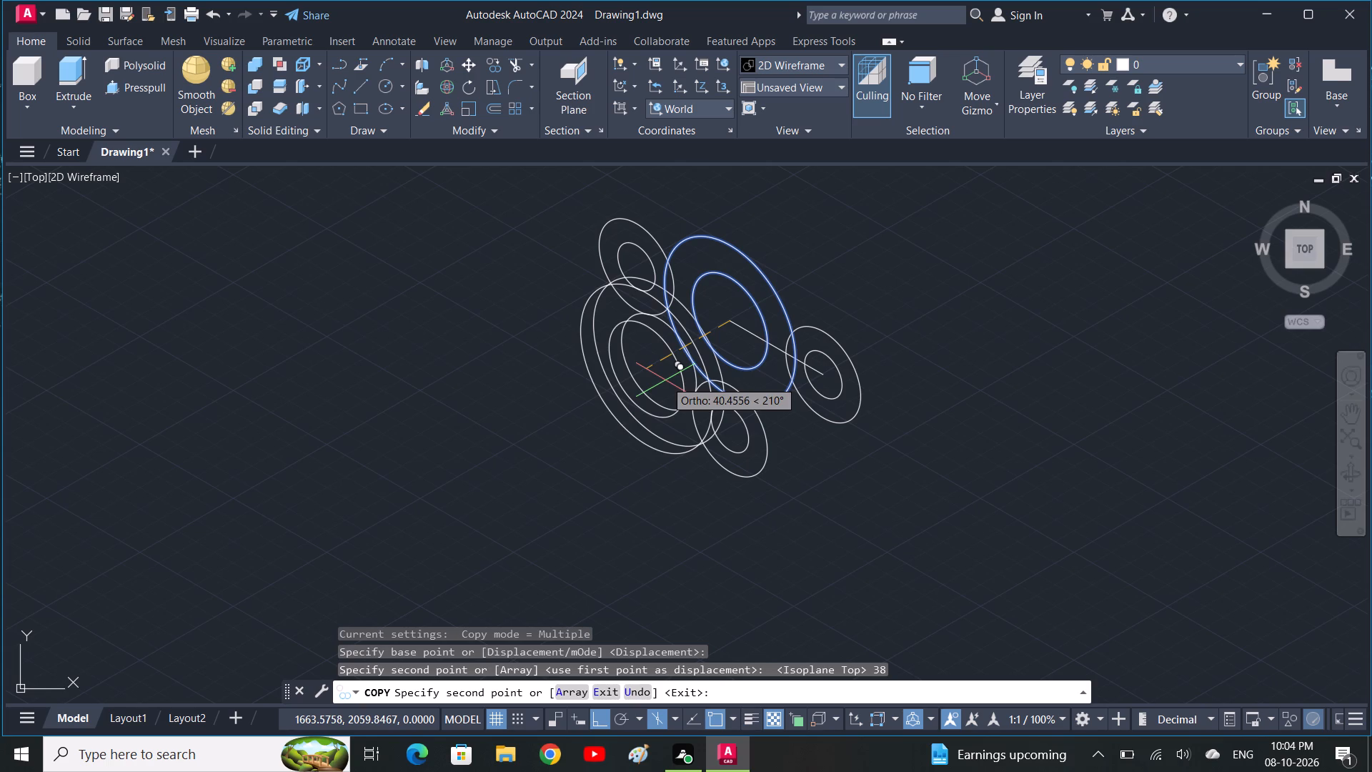
key("Escape")
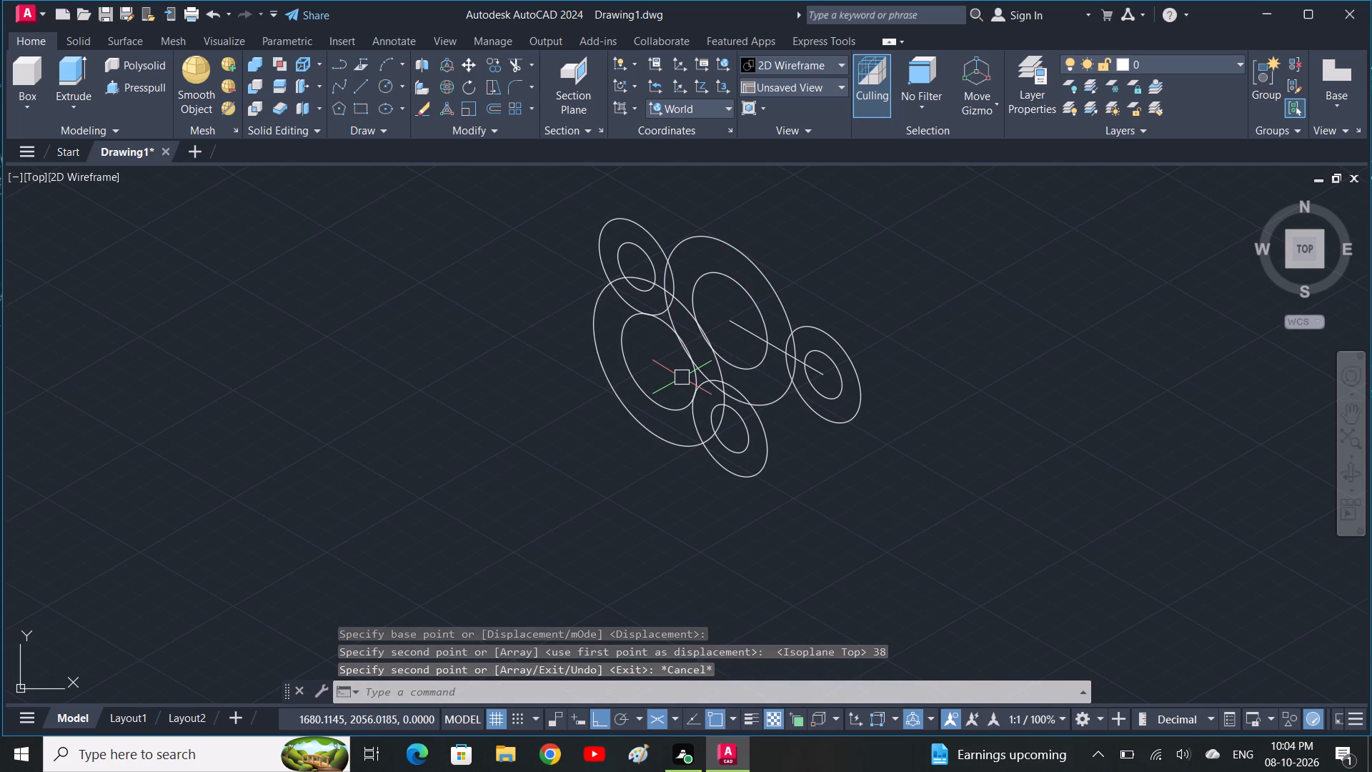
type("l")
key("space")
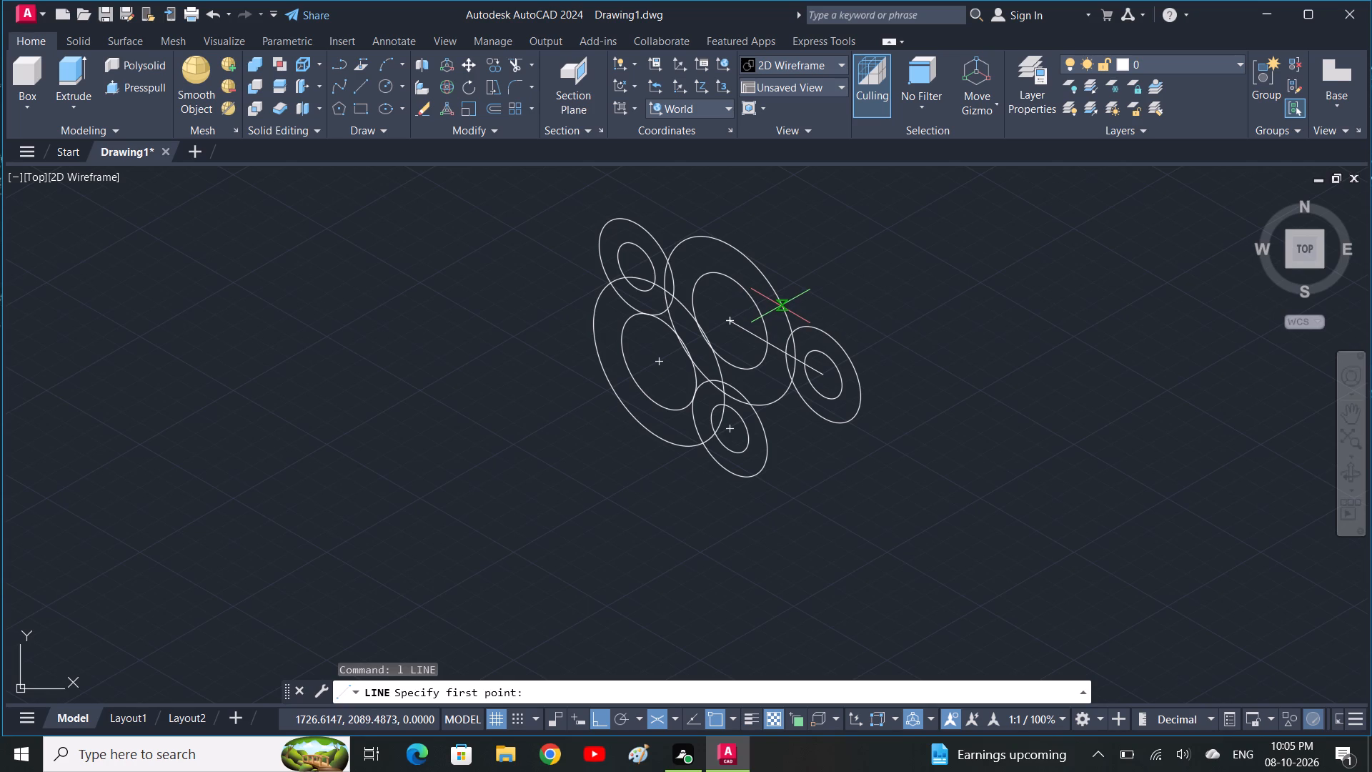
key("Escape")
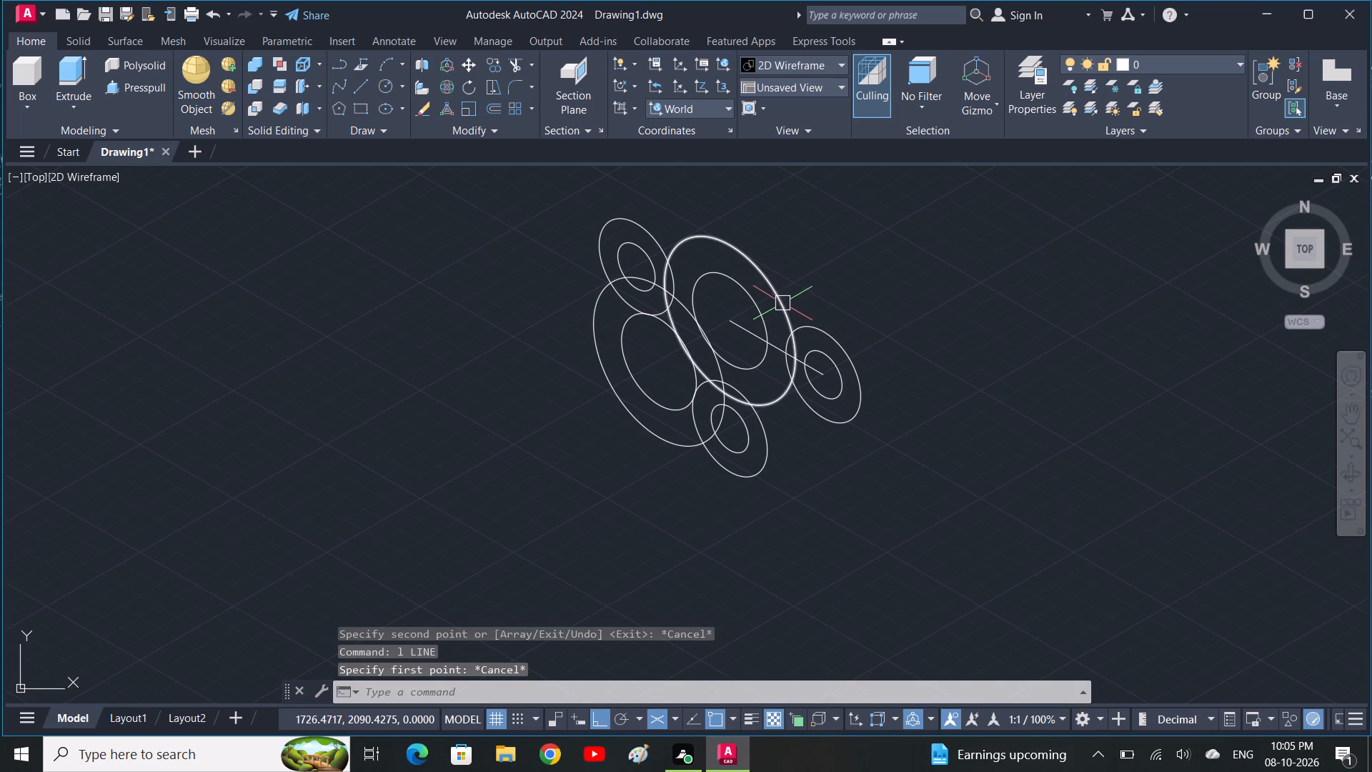
Copy the original diameter 70 isocircle between the three bosses 12 units along the 30° direction.
left_click(785, 302)
type("co")
key("space")
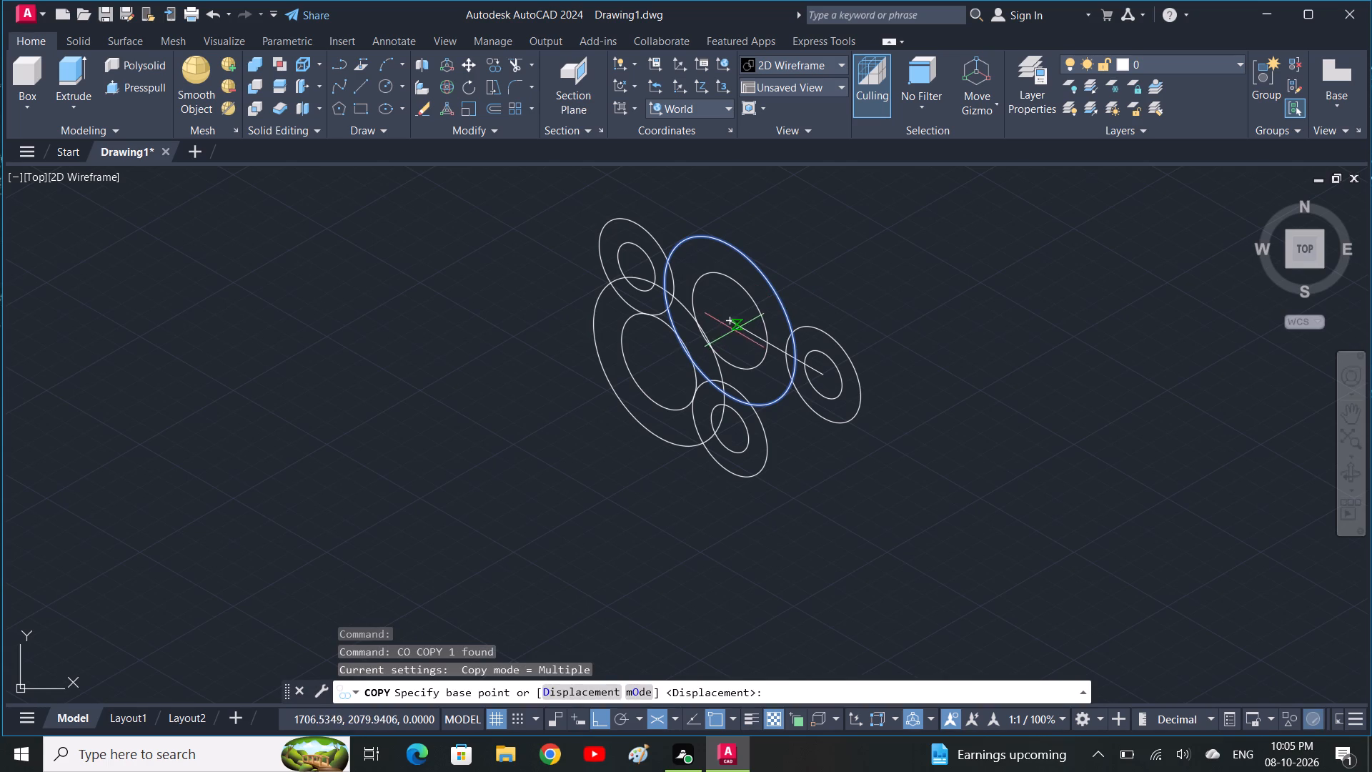
left_click(732, 325)
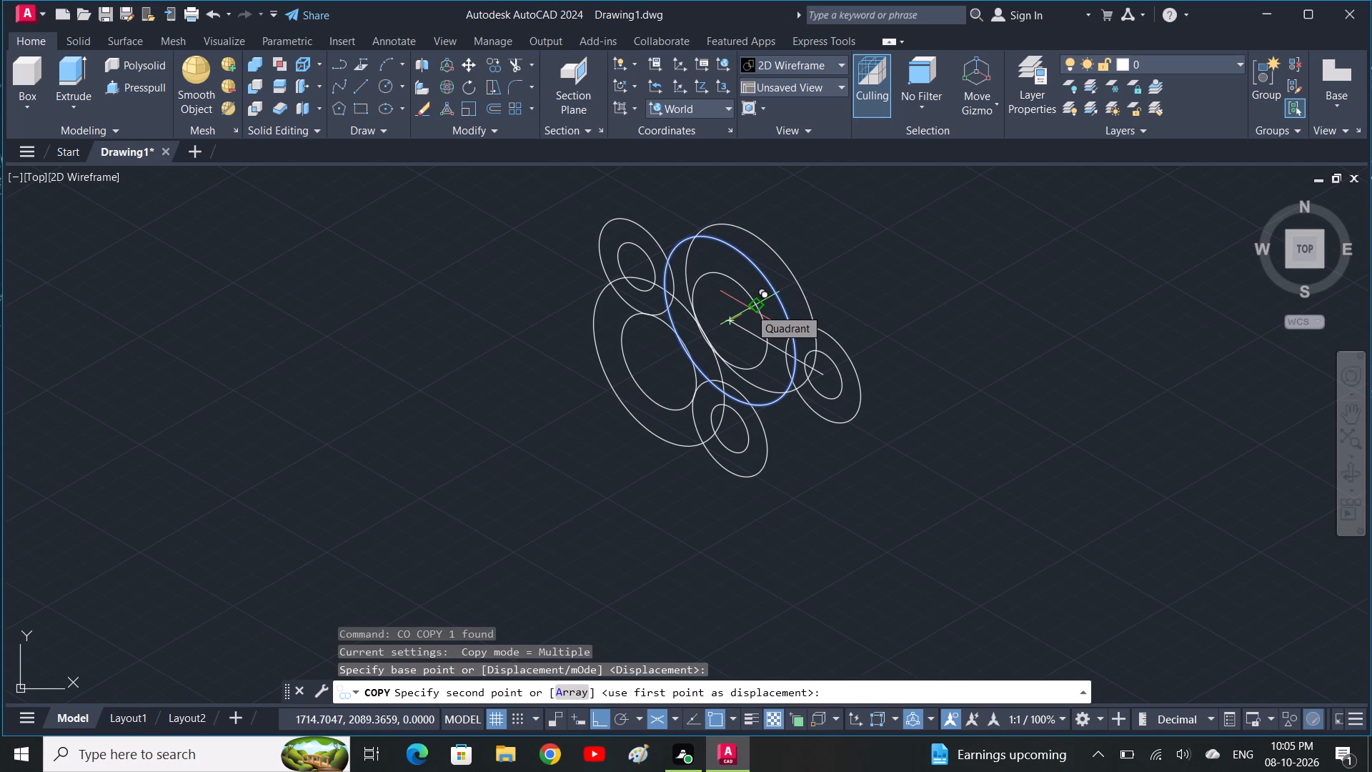
type("12")
key("space")
key("space")
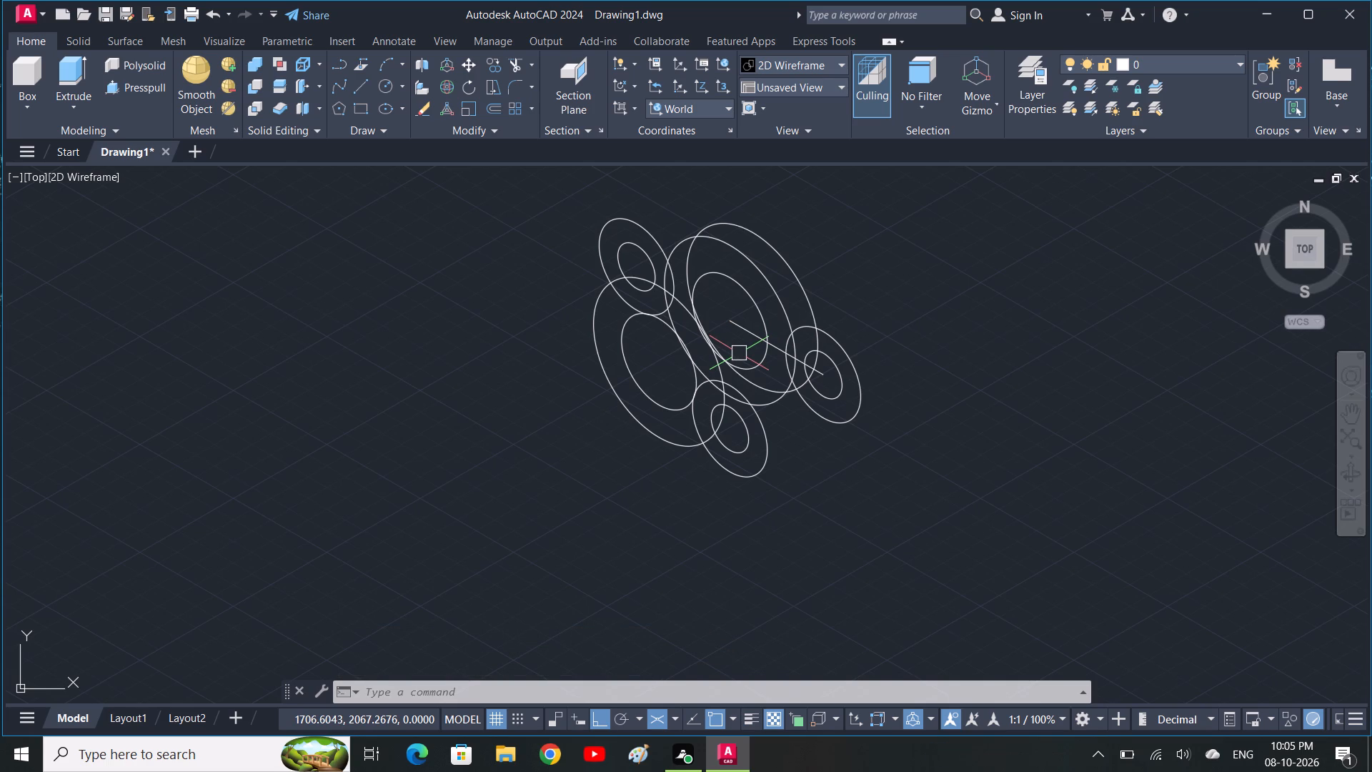
Copy the right boss's outer isocircle 12 units along the 30° direction, and place a second copy at the upper-left boss's centre.
left_click(852, 360)
key("c")
type("o")
key("space")
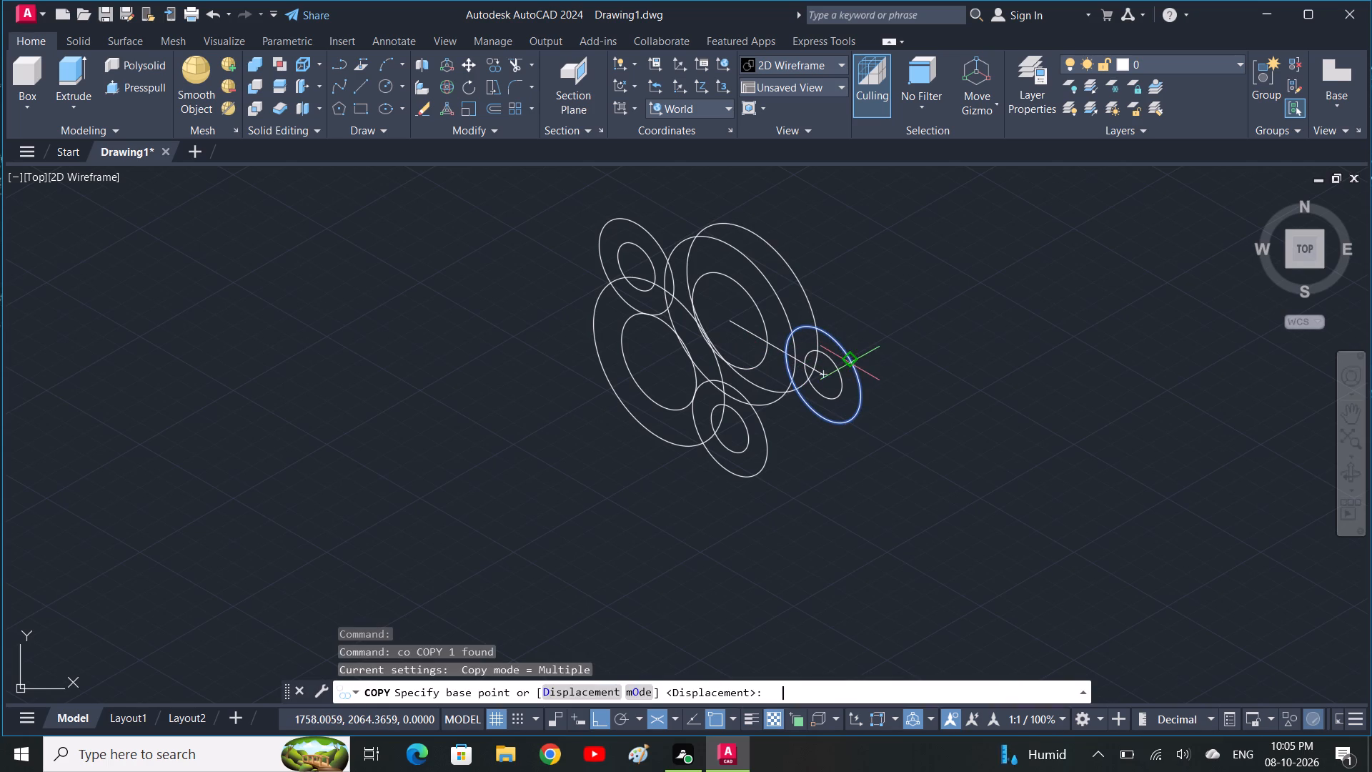
left_click(822, 373)
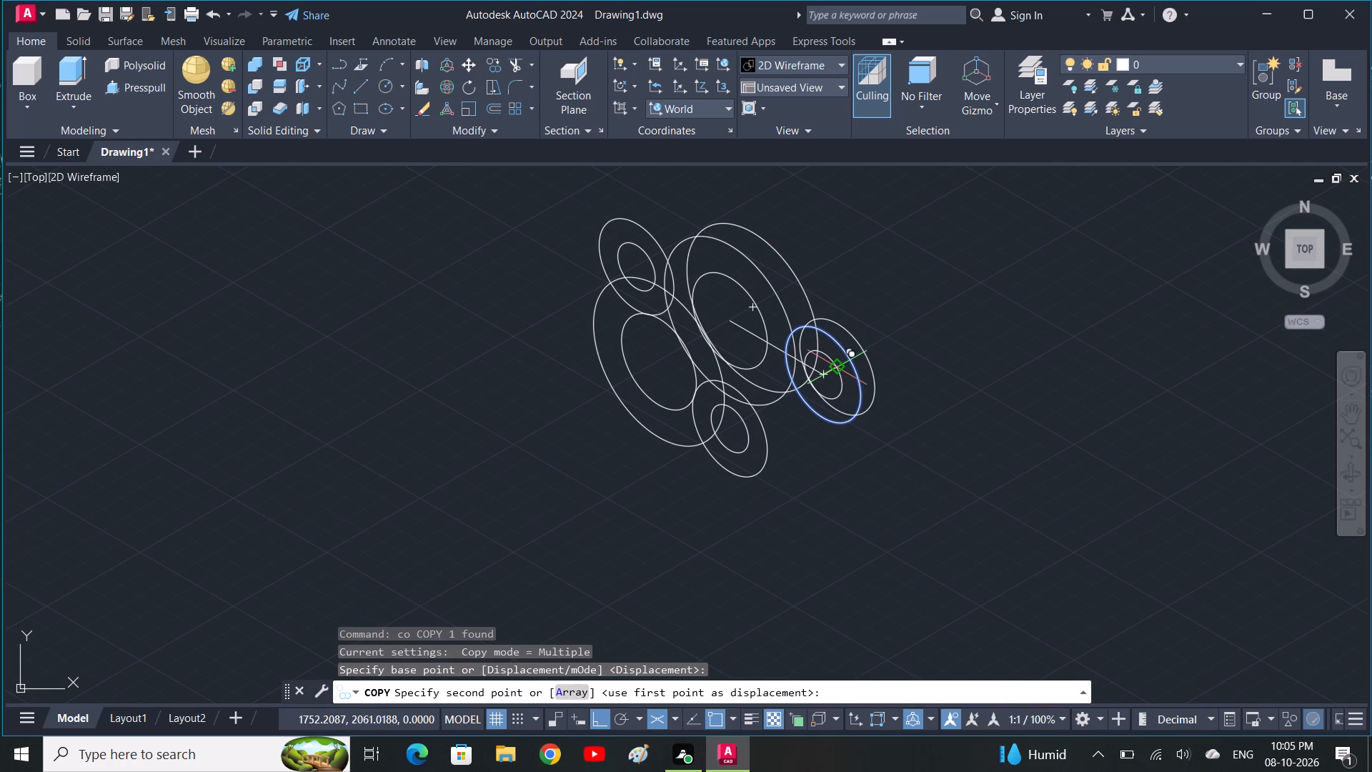
type("12")
key("space")
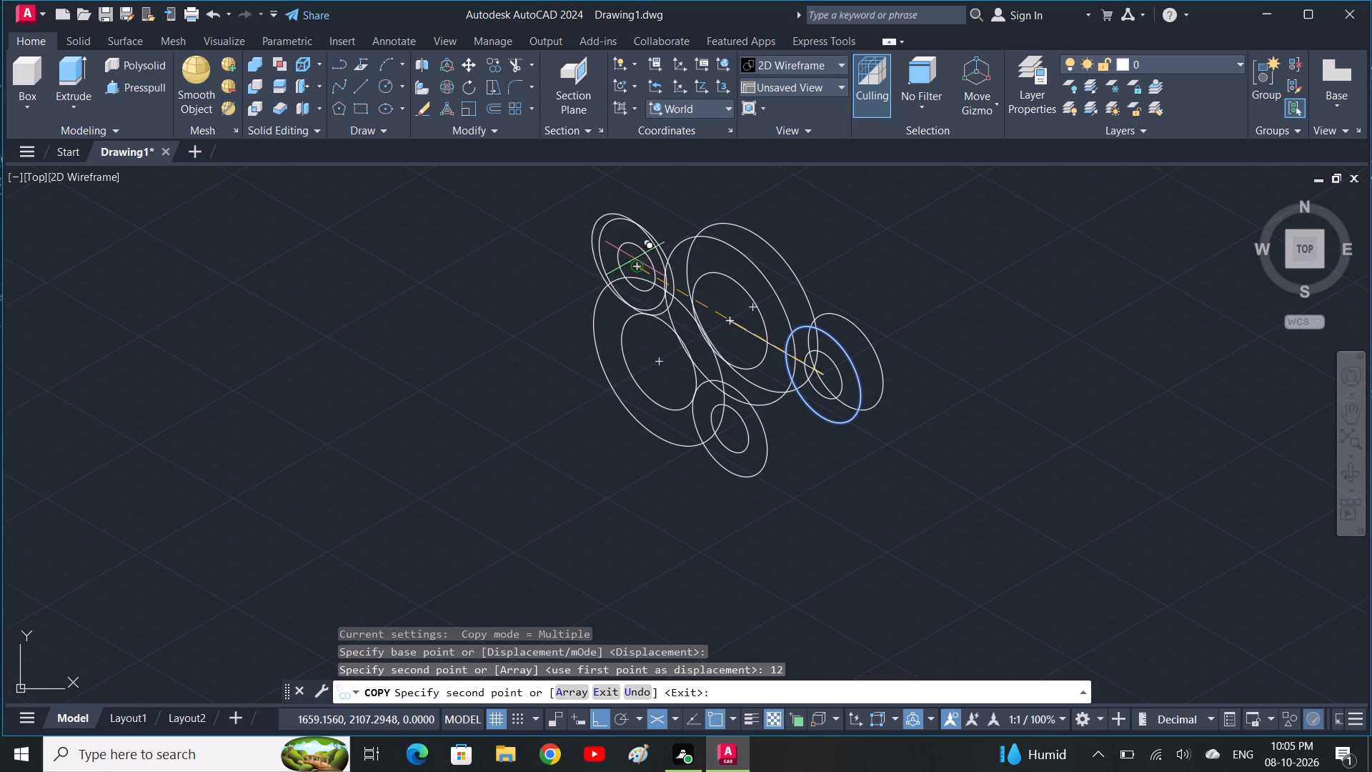
left_click(637, 268)
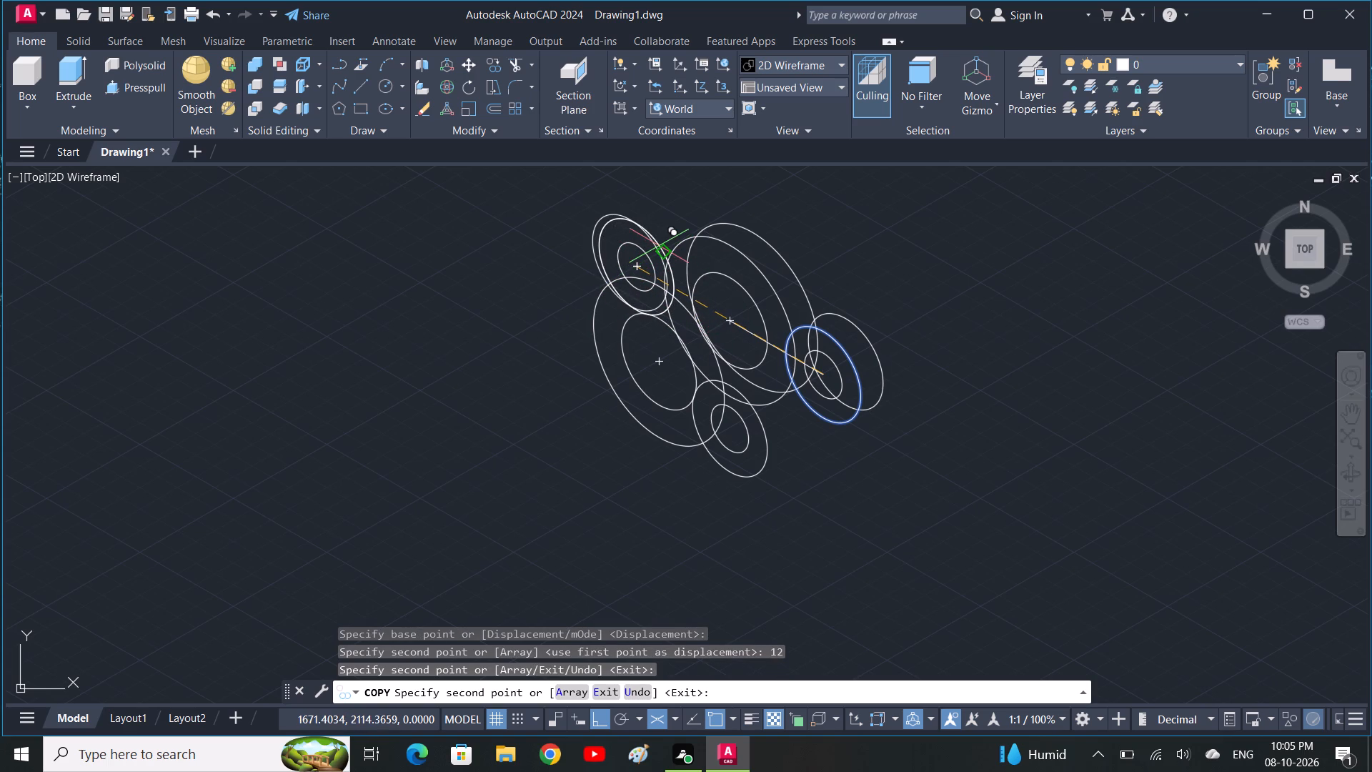
key("F5")
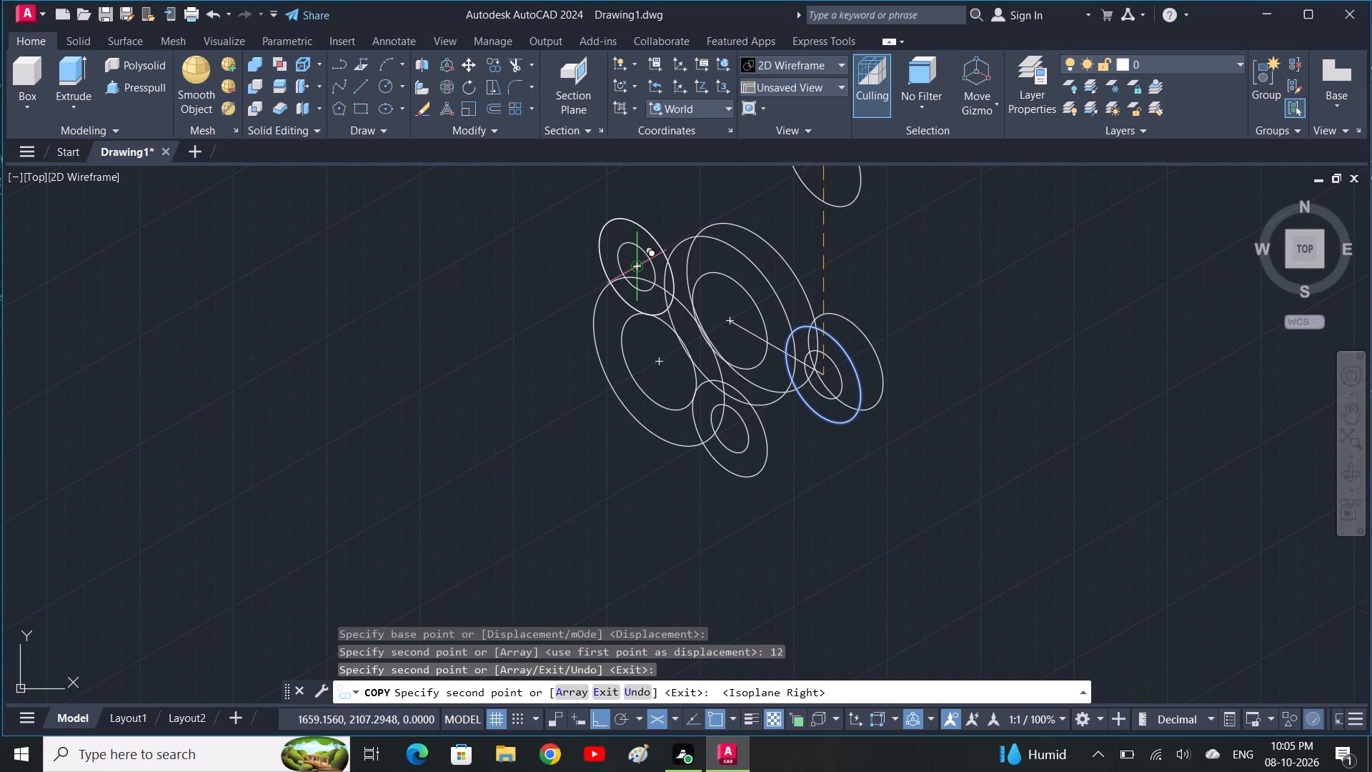
key("Escape")
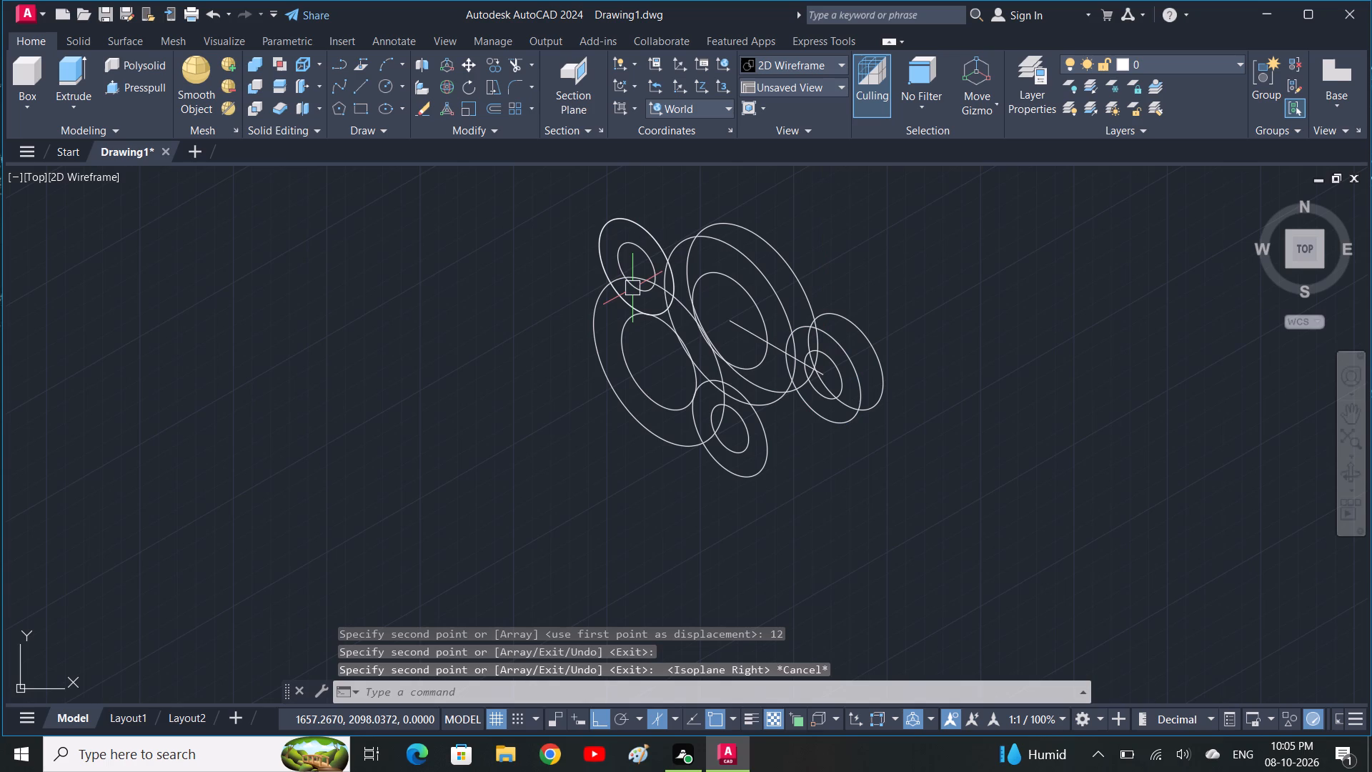
Copy the upper-left boss's outer isocircle 12 units along the 30° direction in the right isoplane.
type("co")
key("space")
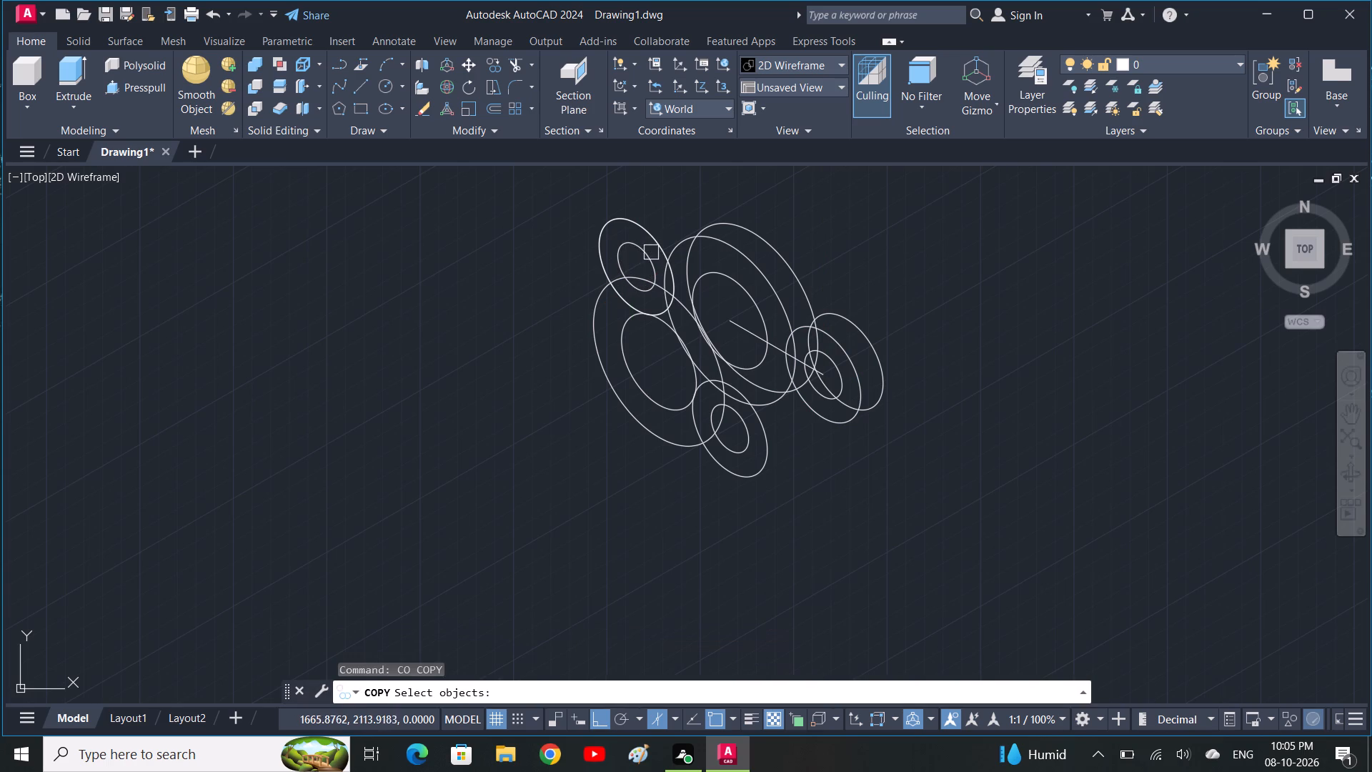
left_click(655, 245)
key("space")
left_click(637, 264)
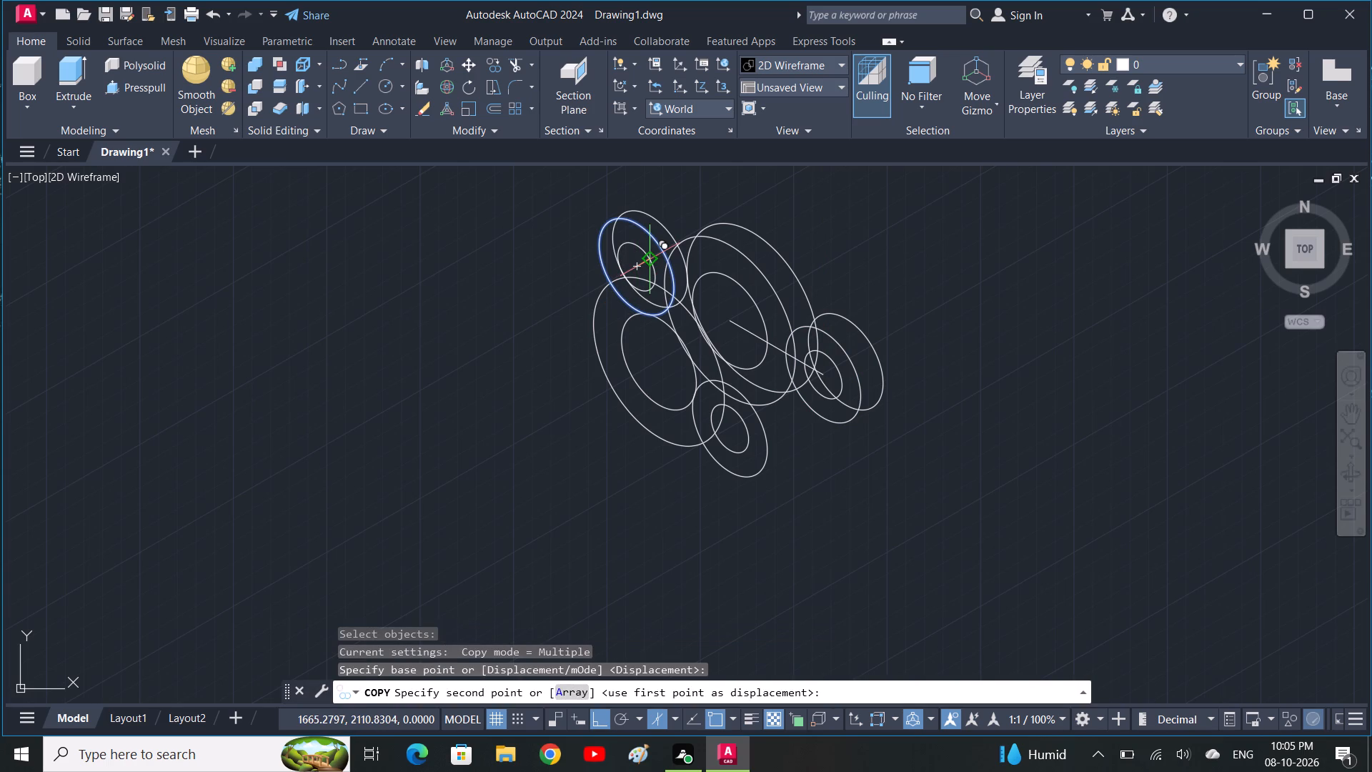
type("12")
key("space")
key("space")
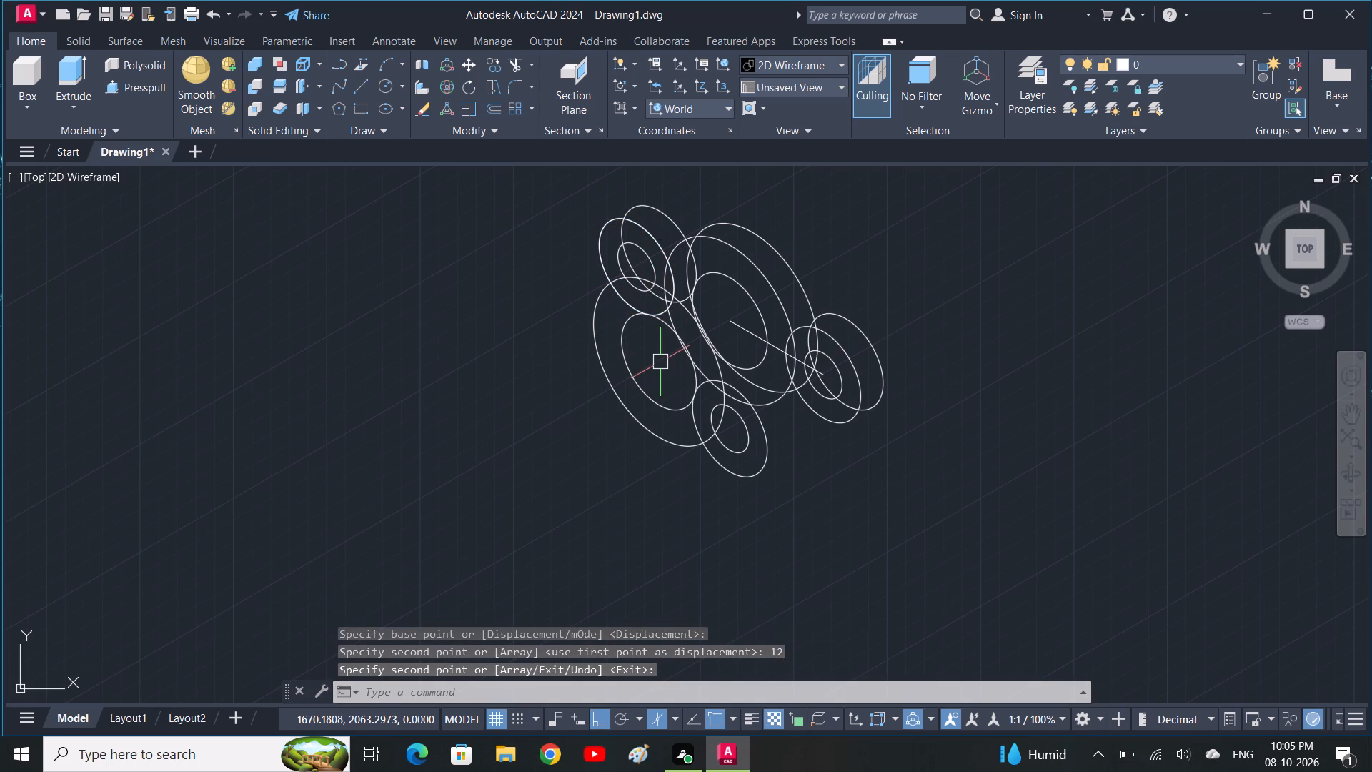
Copy the bottom boss's outer isocircle 12 units along the 30° direction.
left_click(769, 460)
key("c")
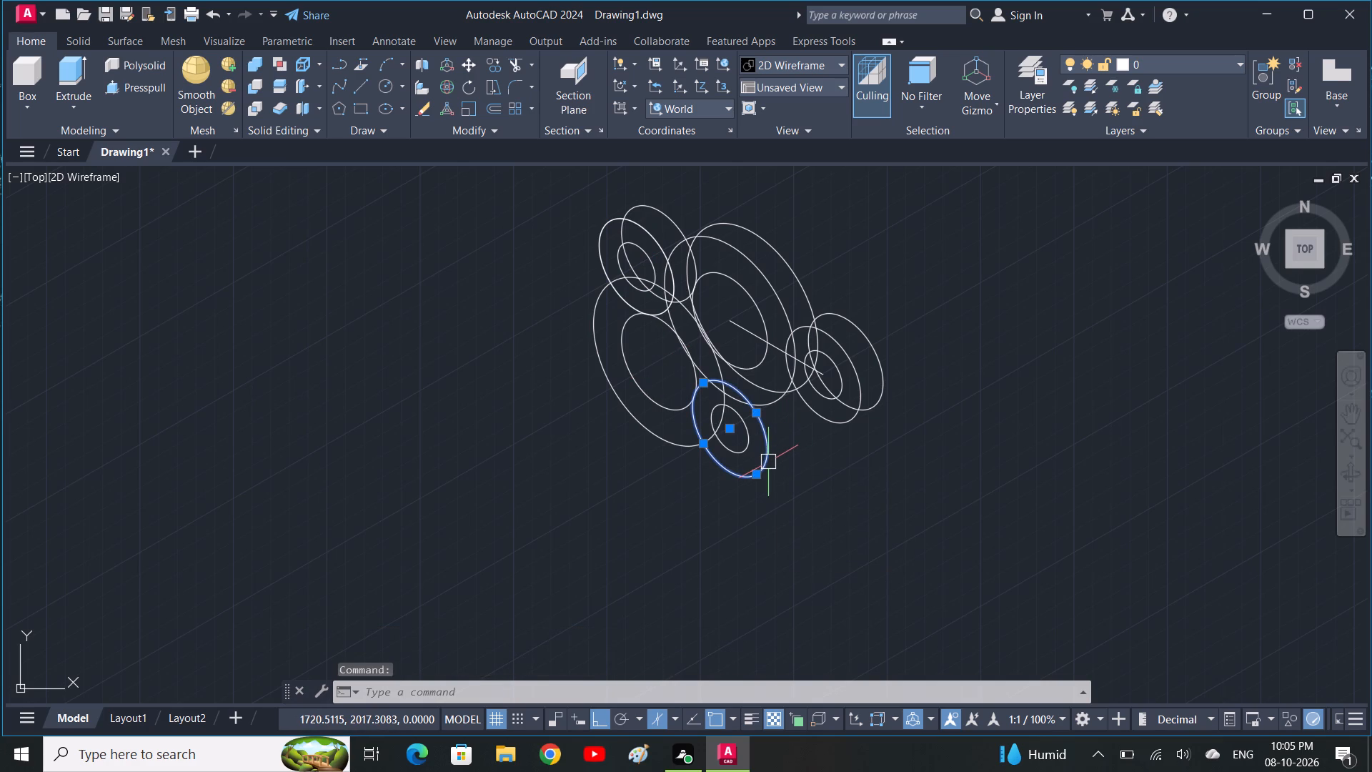
key("o")
key("space")
left_click(767, 462)
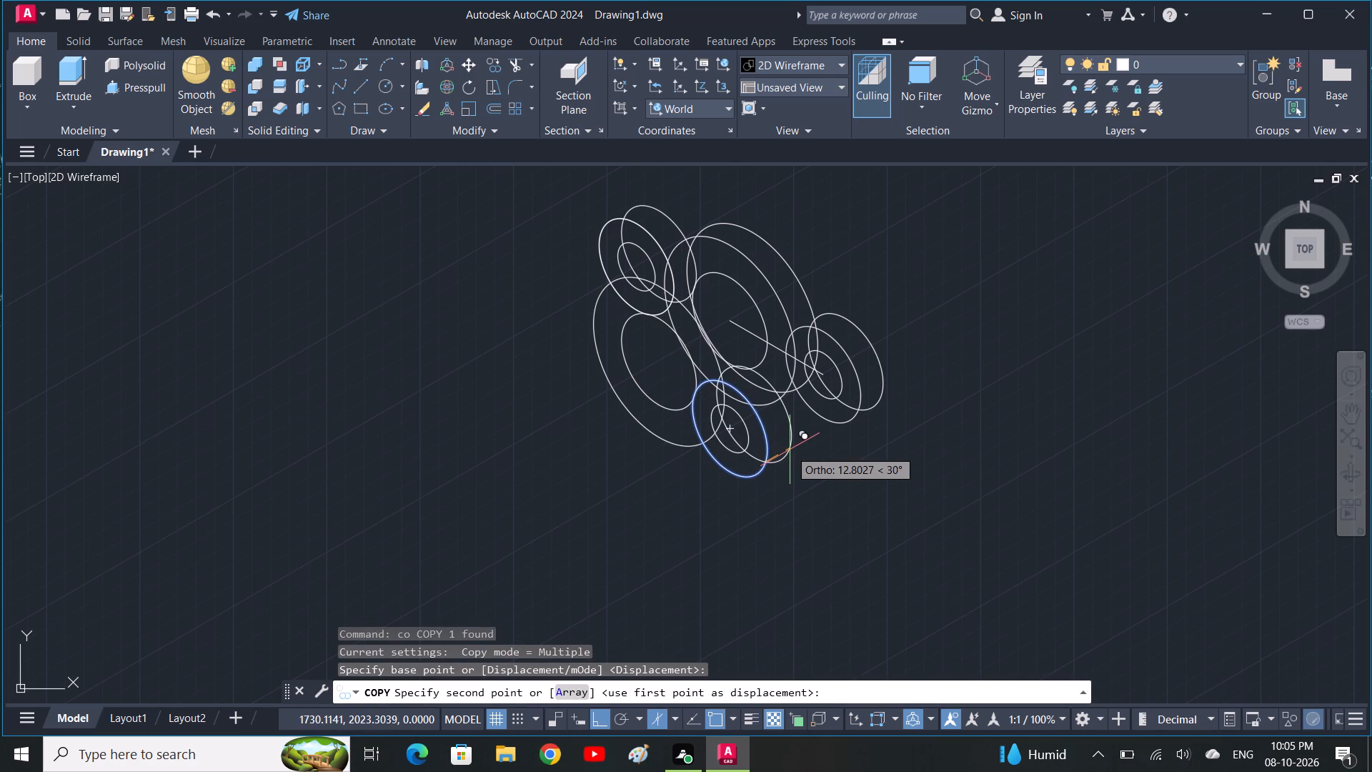
type("12")
key("space")
key("space")
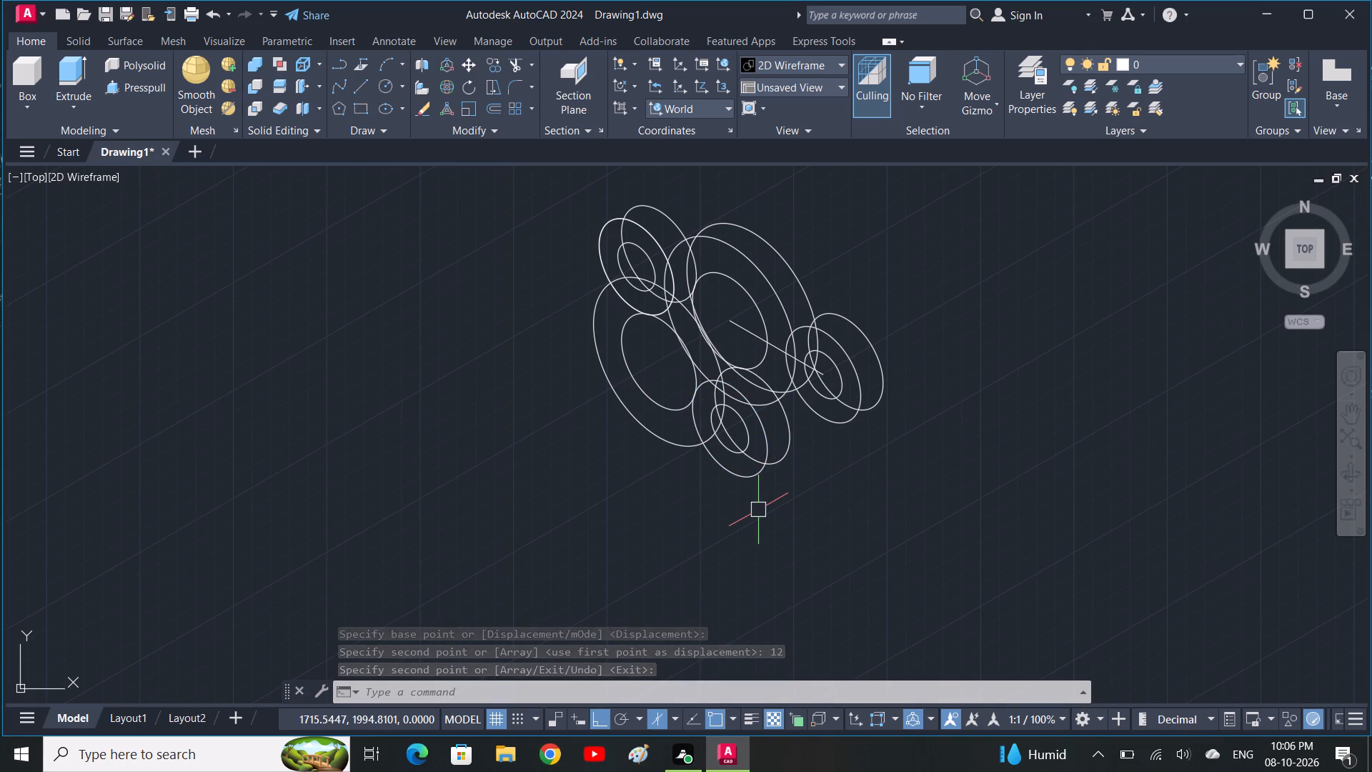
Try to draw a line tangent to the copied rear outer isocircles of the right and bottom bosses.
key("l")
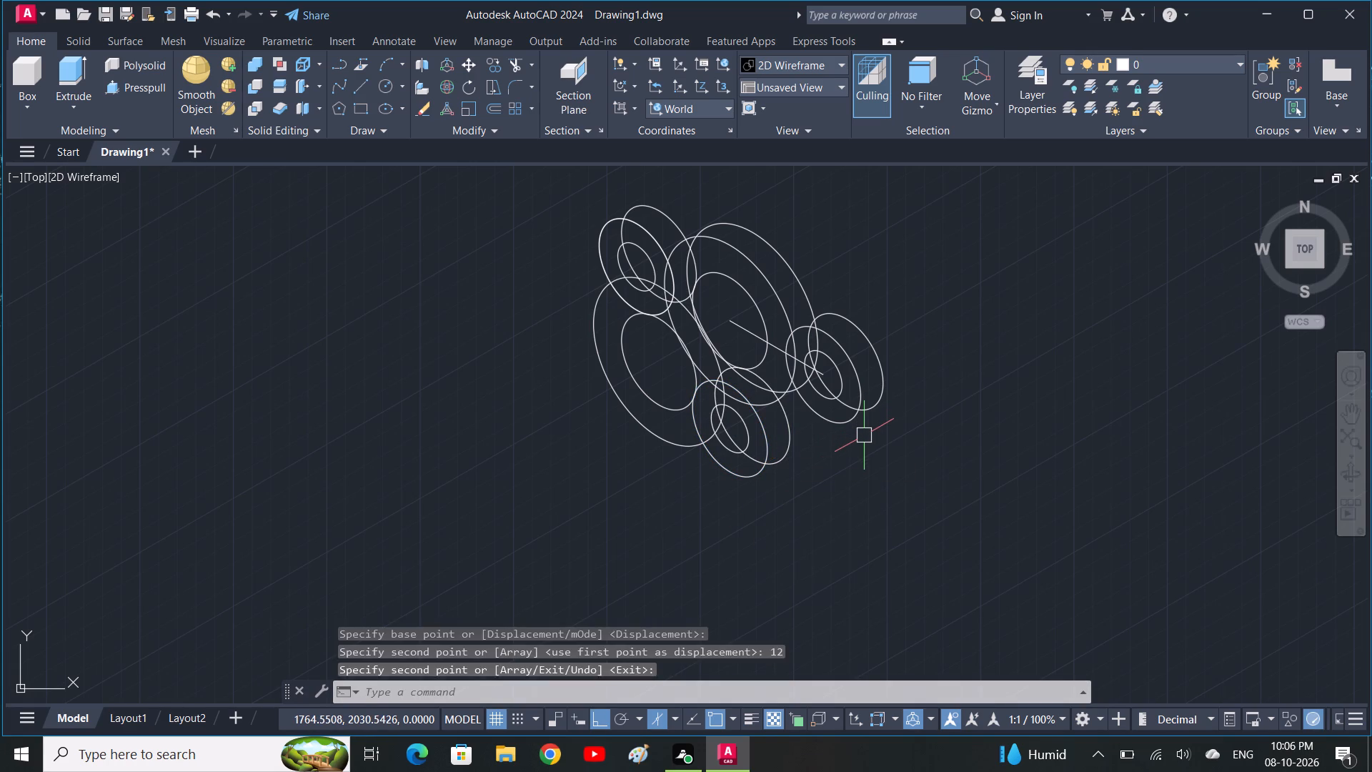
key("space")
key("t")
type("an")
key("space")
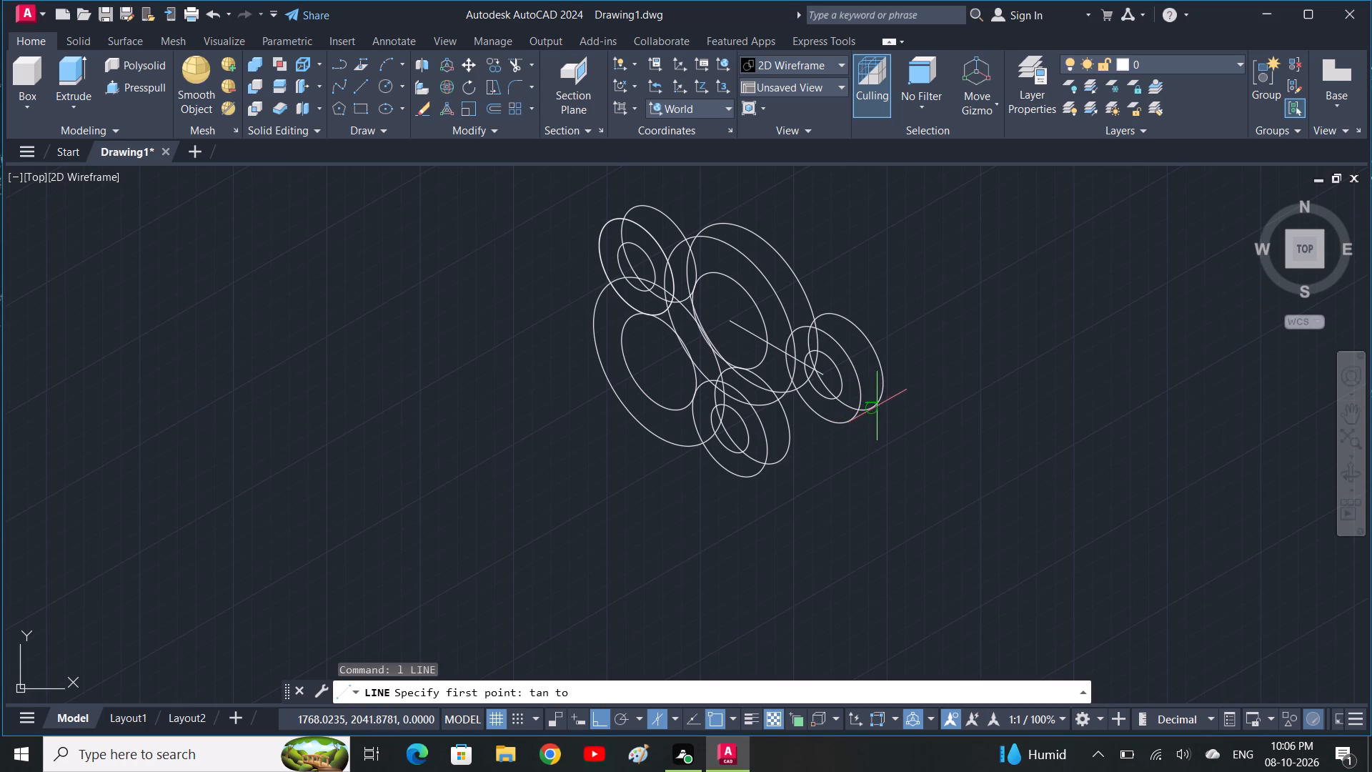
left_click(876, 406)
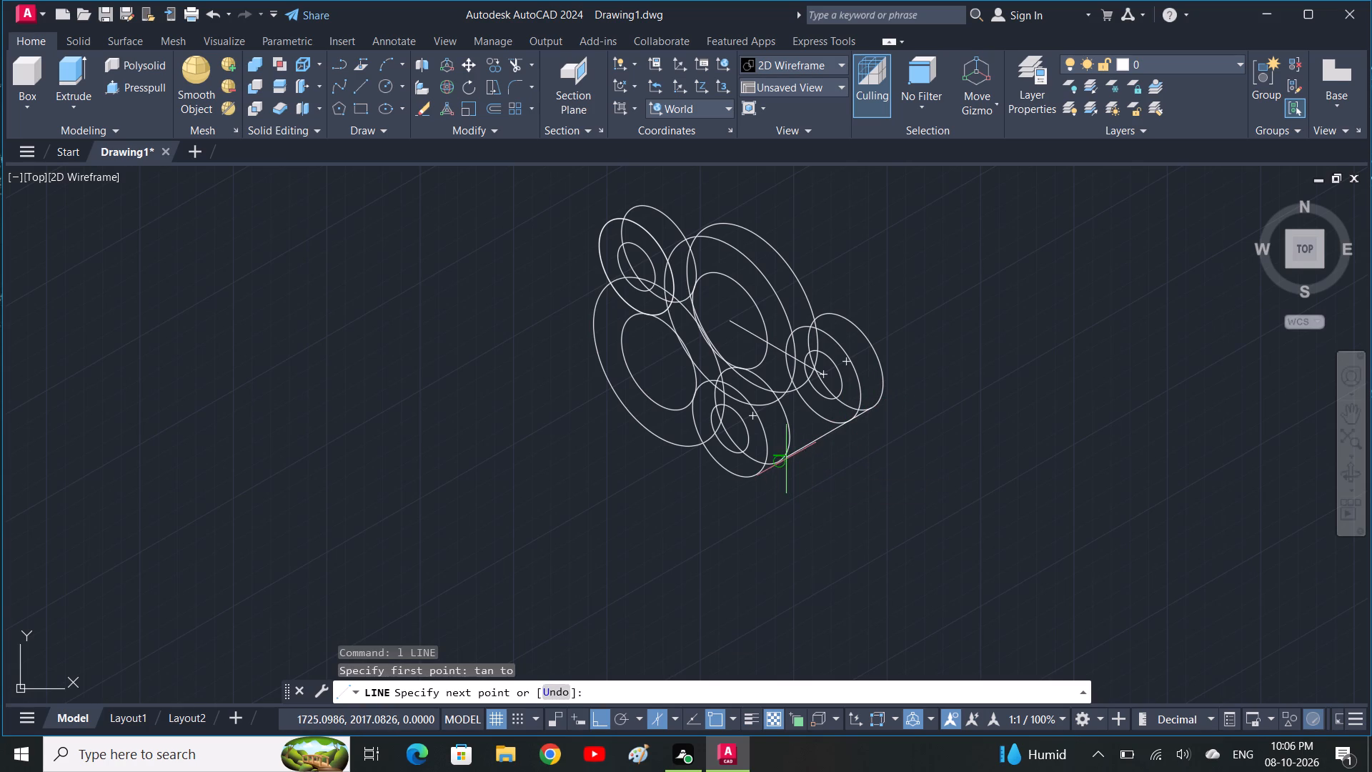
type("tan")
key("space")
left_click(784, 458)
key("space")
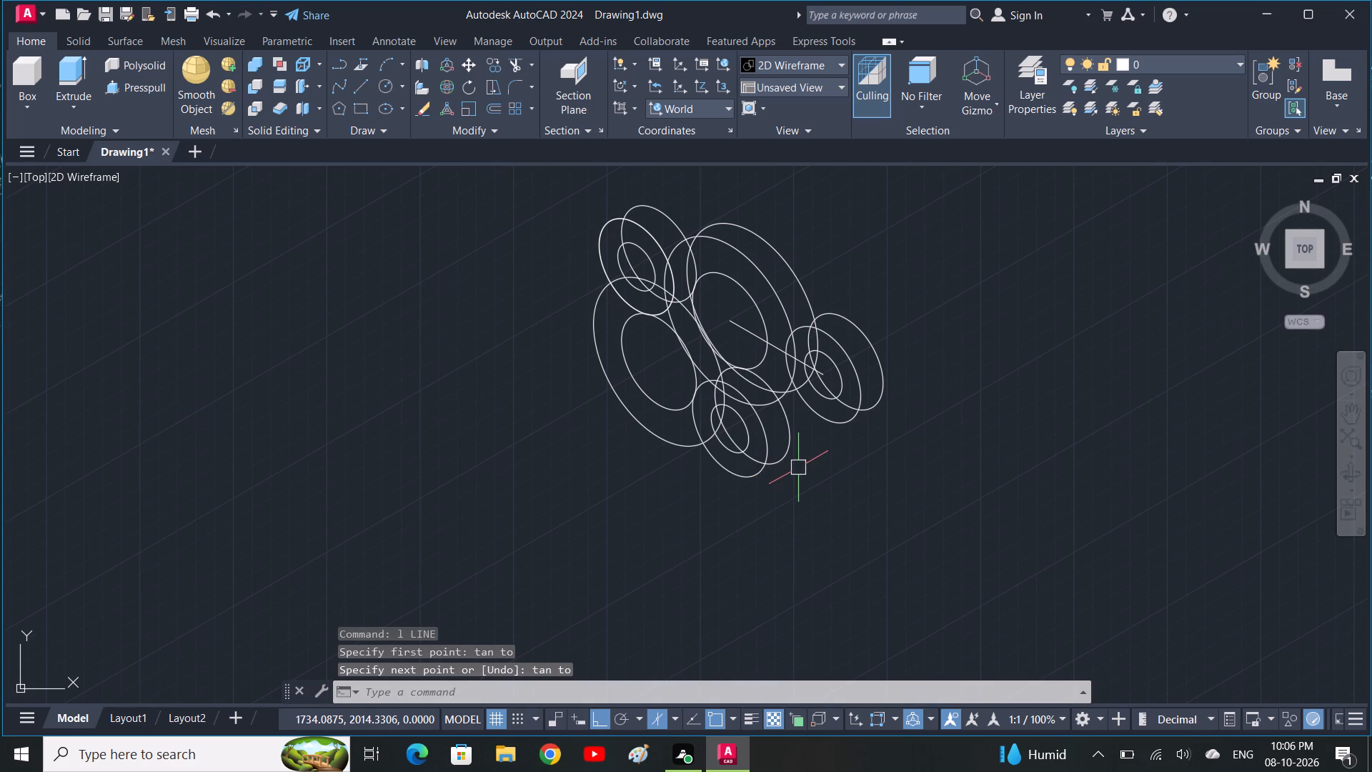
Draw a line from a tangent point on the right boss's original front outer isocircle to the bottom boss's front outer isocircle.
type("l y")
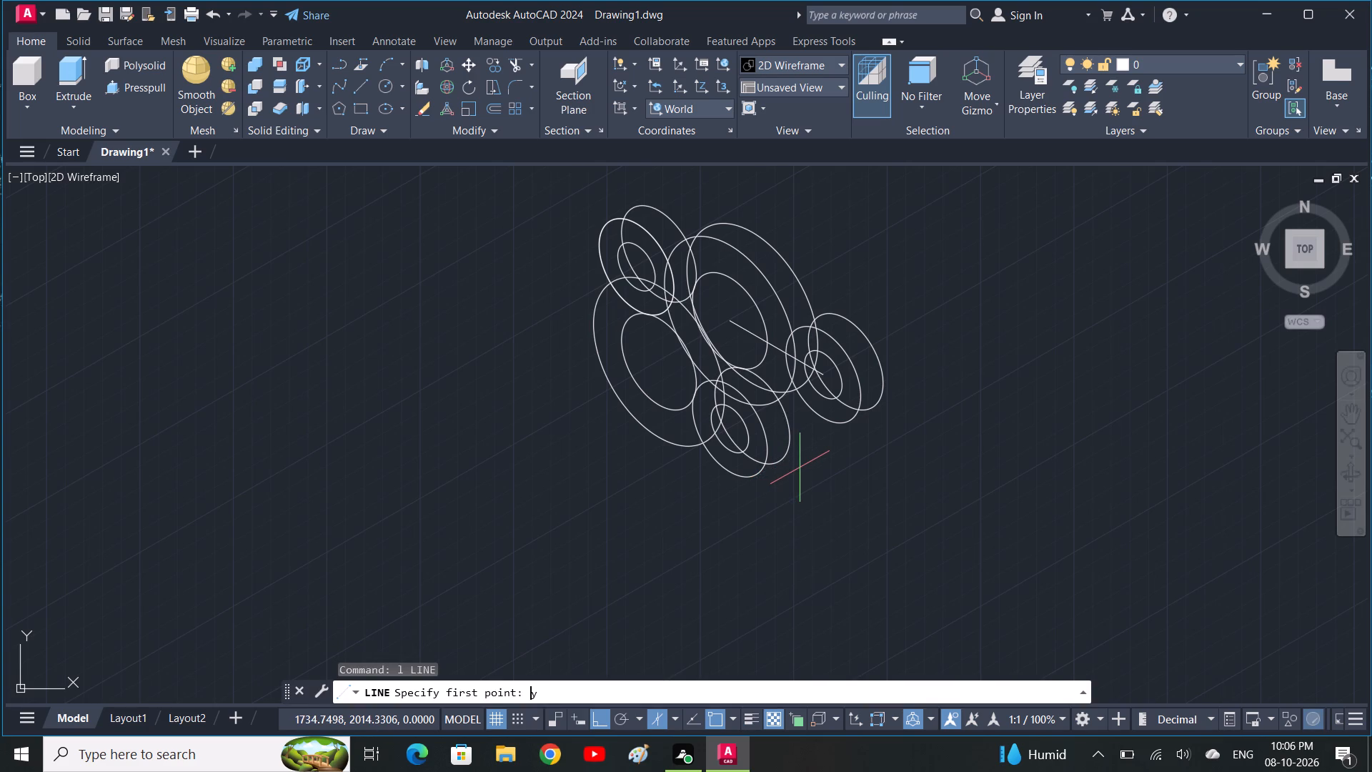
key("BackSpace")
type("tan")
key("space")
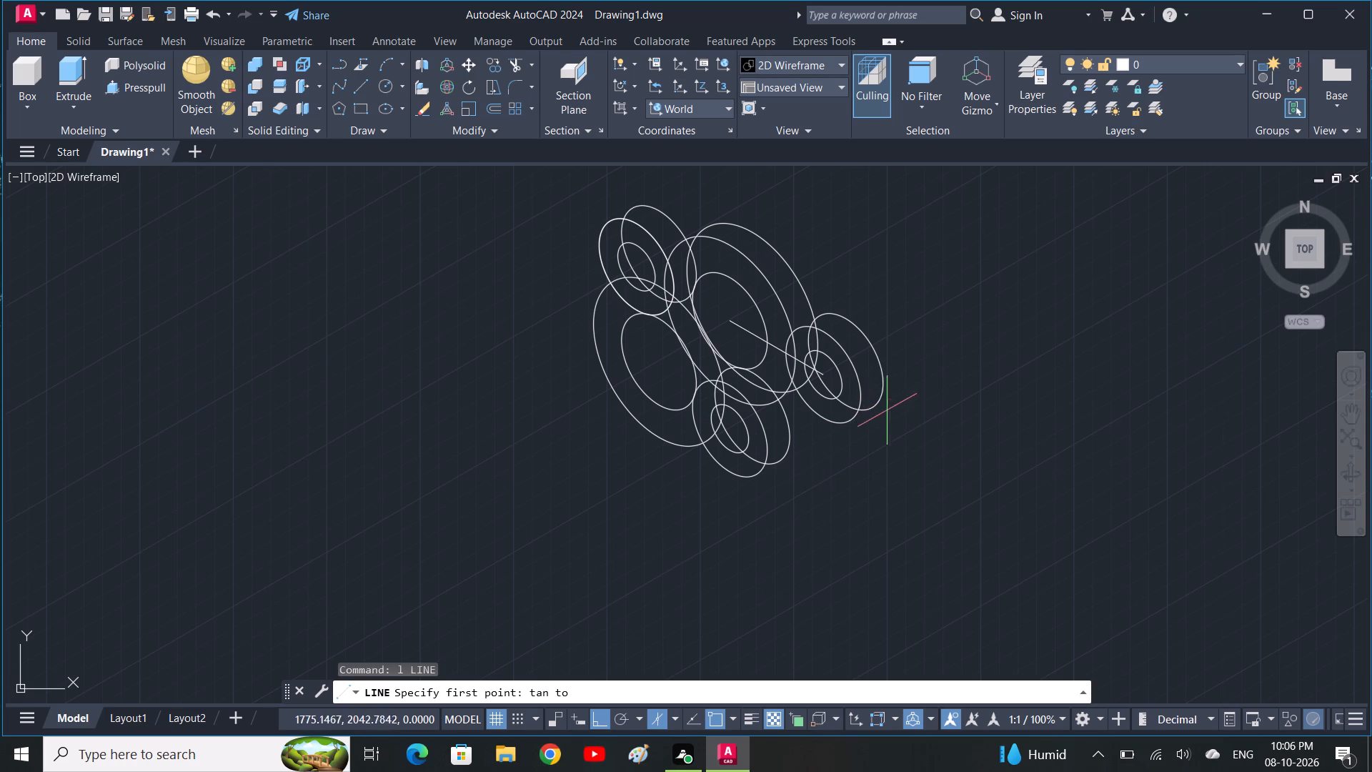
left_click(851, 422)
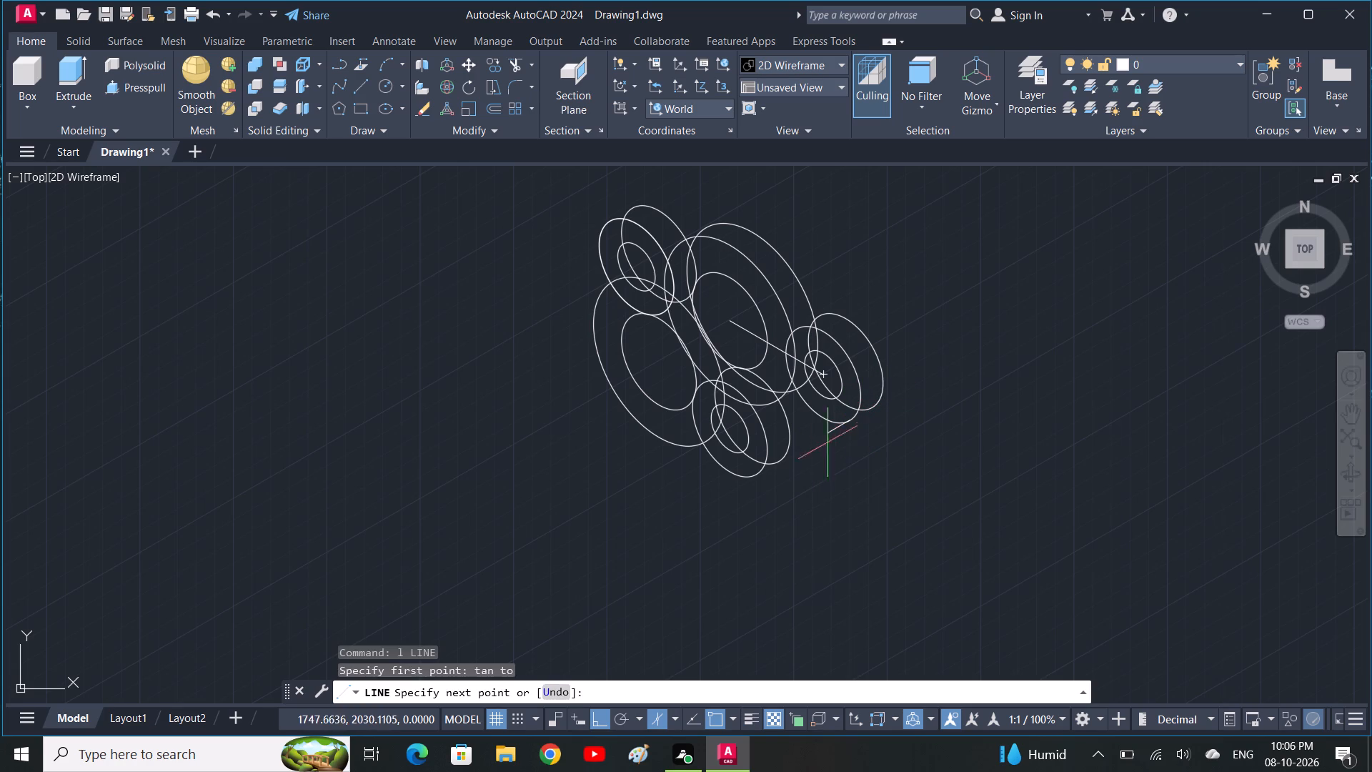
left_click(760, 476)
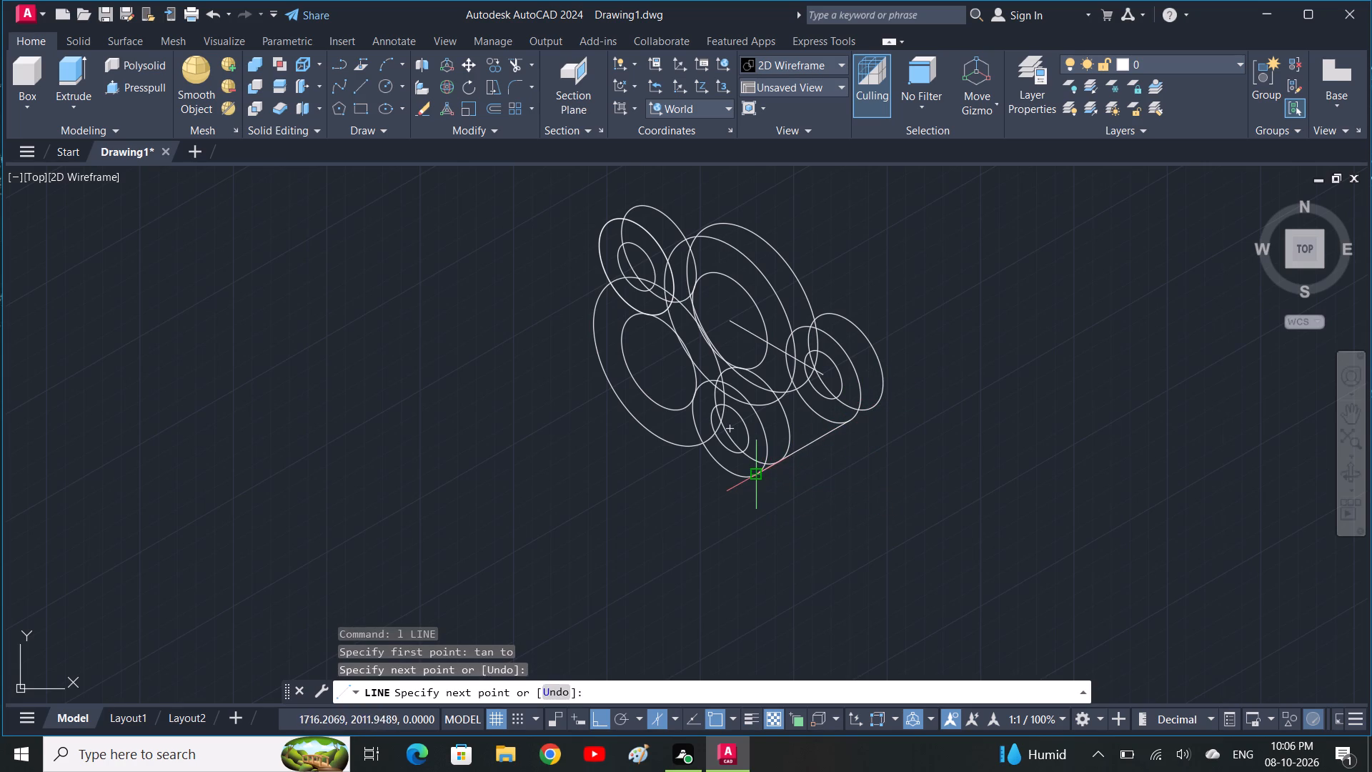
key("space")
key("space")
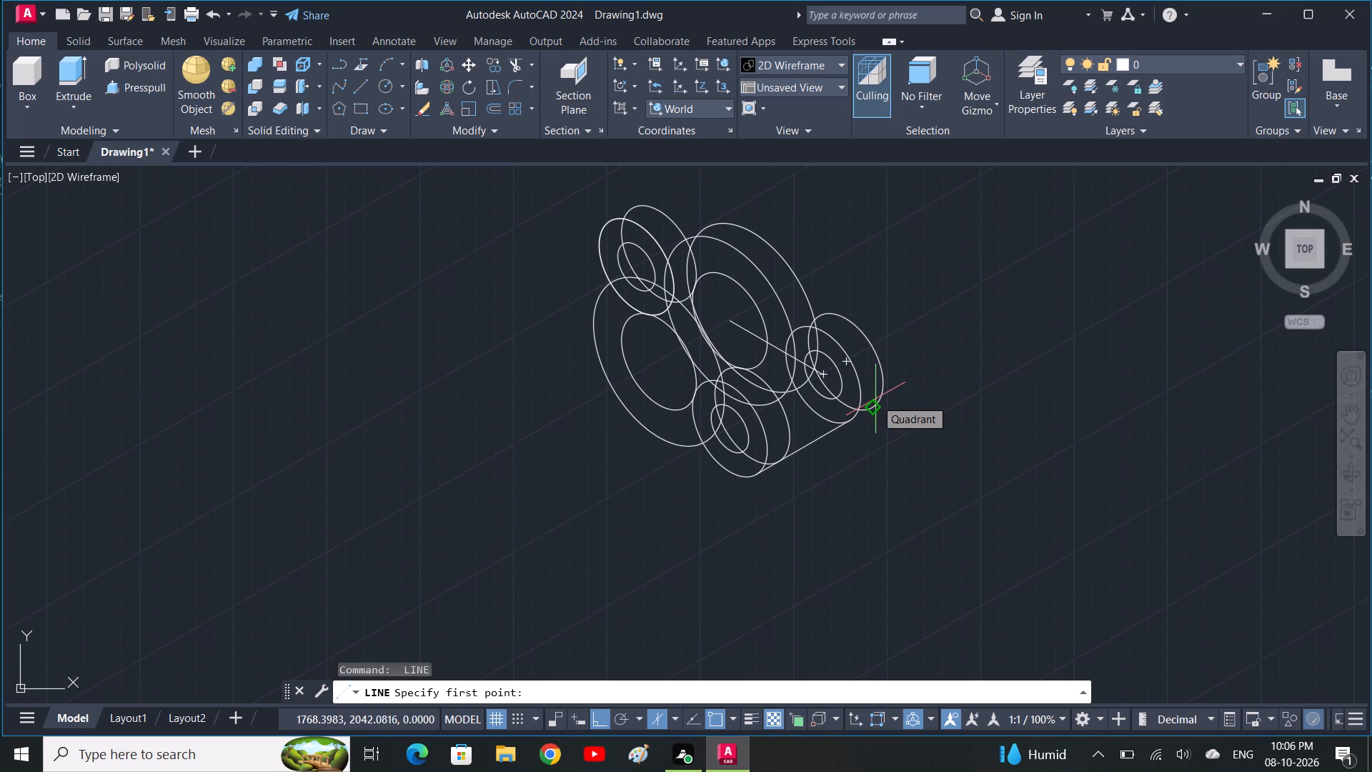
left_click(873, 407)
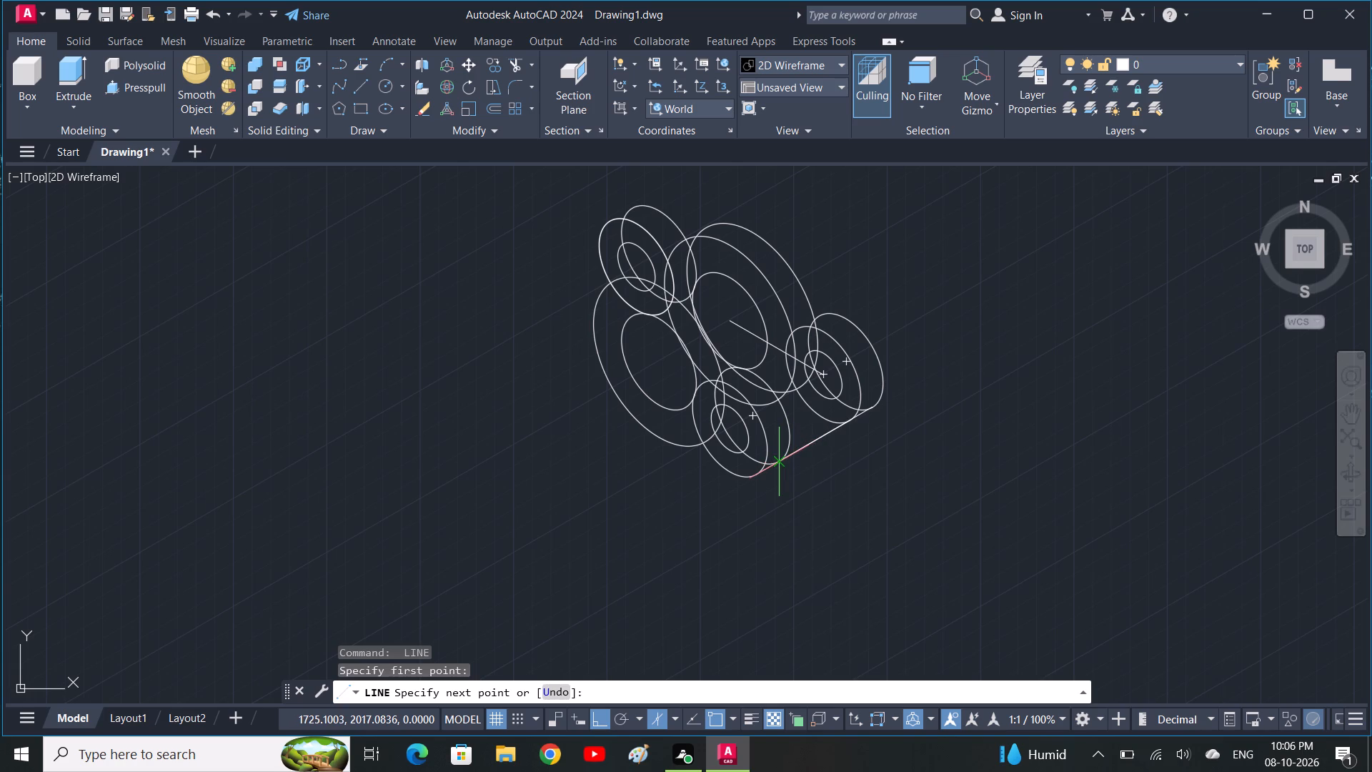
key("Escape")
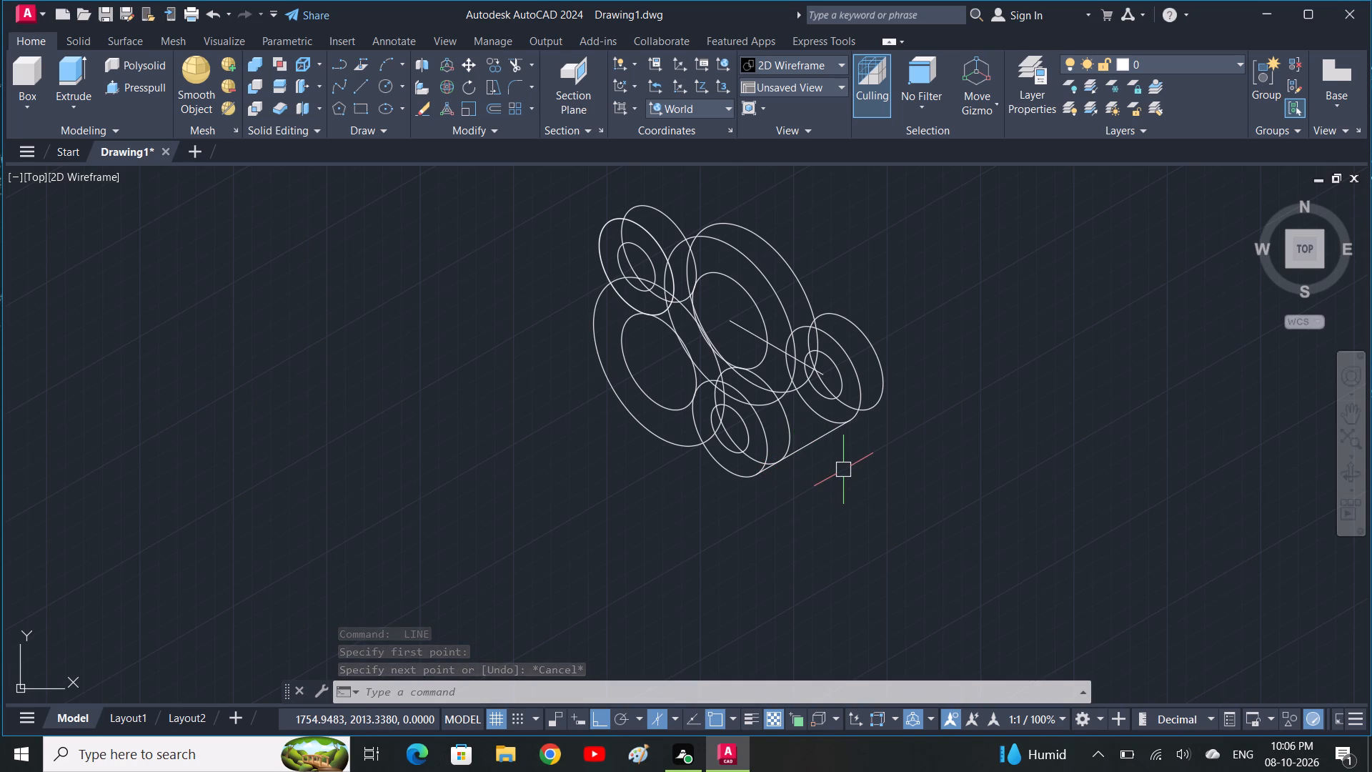
Draw a line tangent to the copied rear outer isocircles of the right and bottom bosses.
key("l")
key("space")
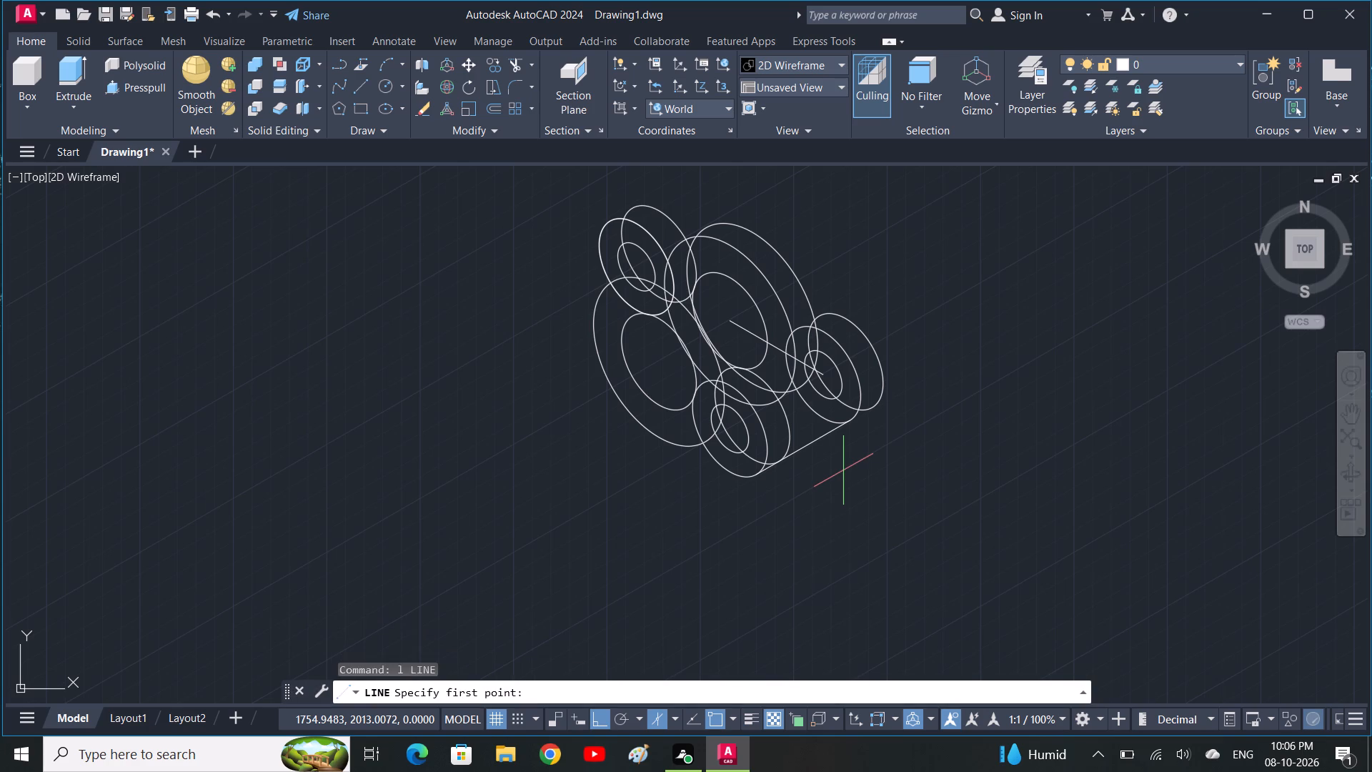
type("tan")
key("space")
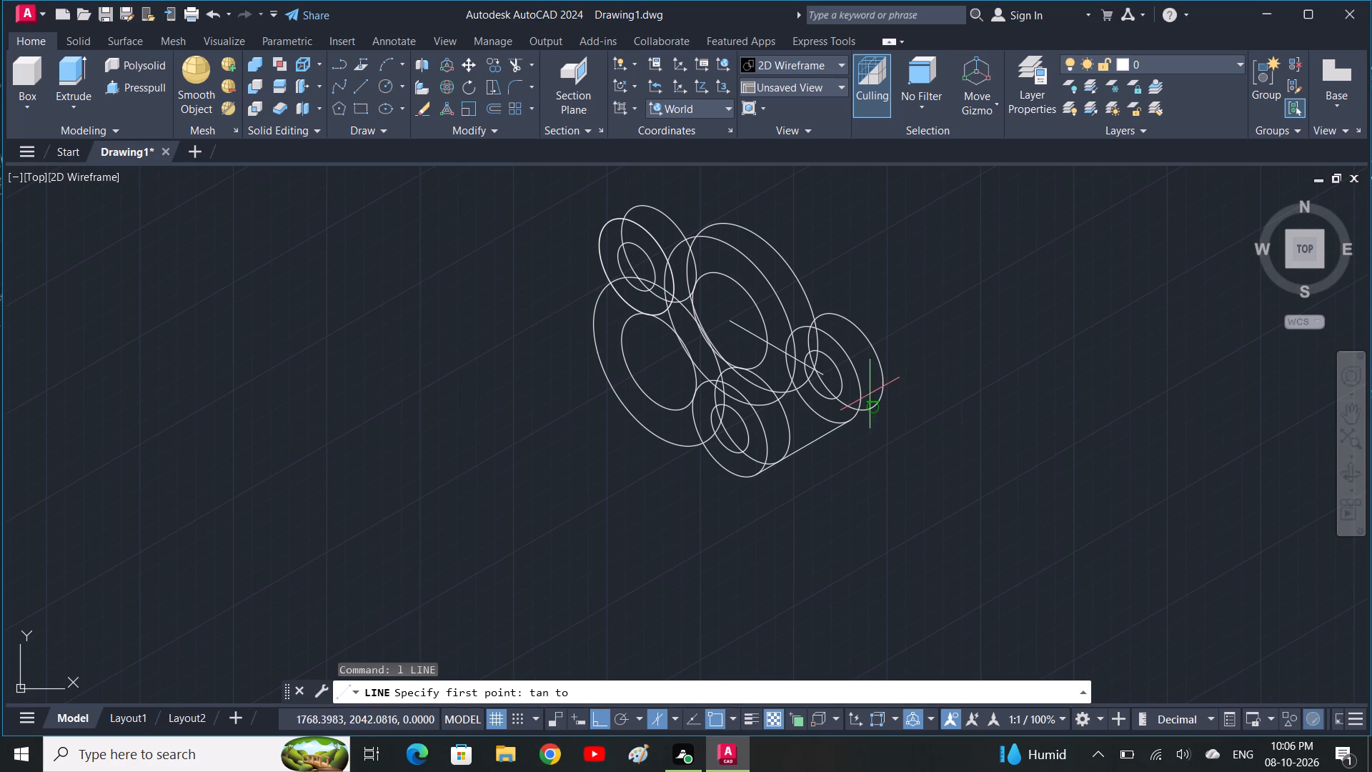
left_click(870, 412)
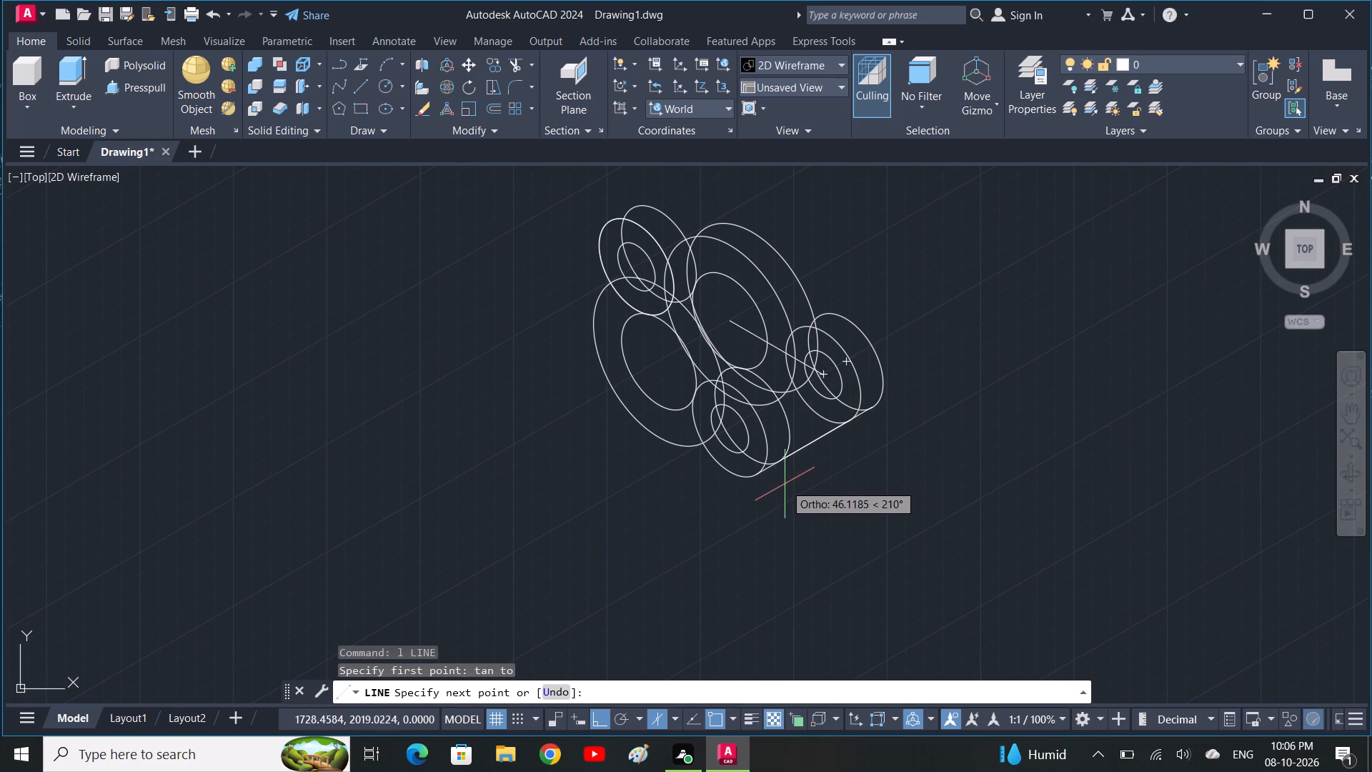
type("tan")
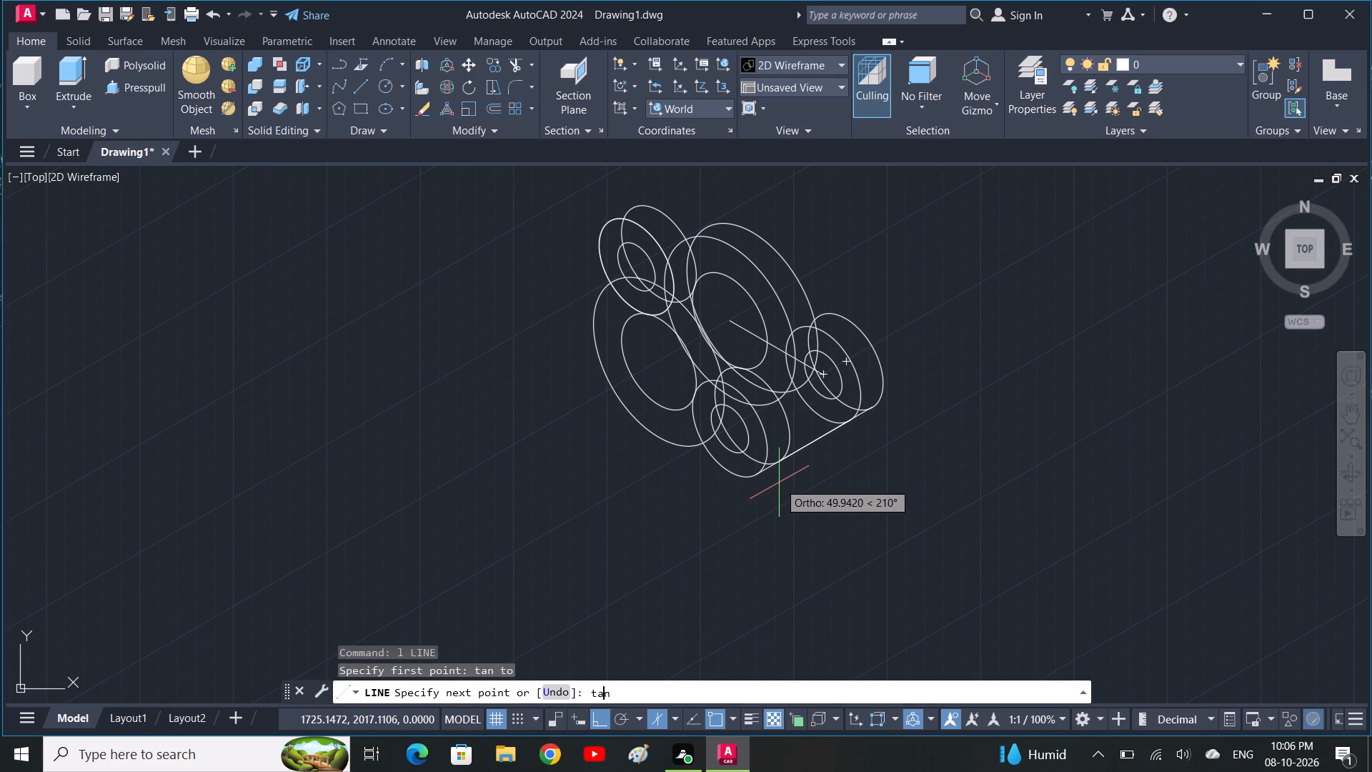
key("space")
left_click(781, 461)
key("space")
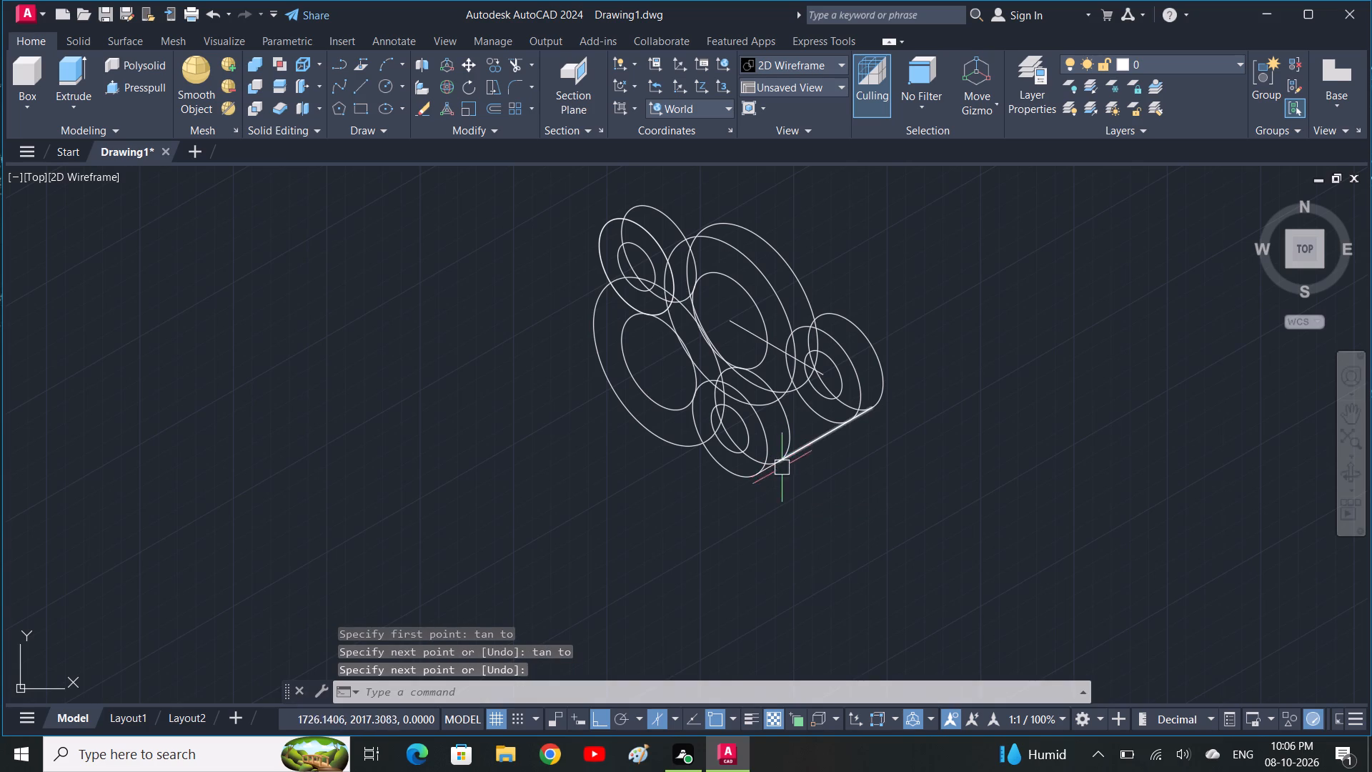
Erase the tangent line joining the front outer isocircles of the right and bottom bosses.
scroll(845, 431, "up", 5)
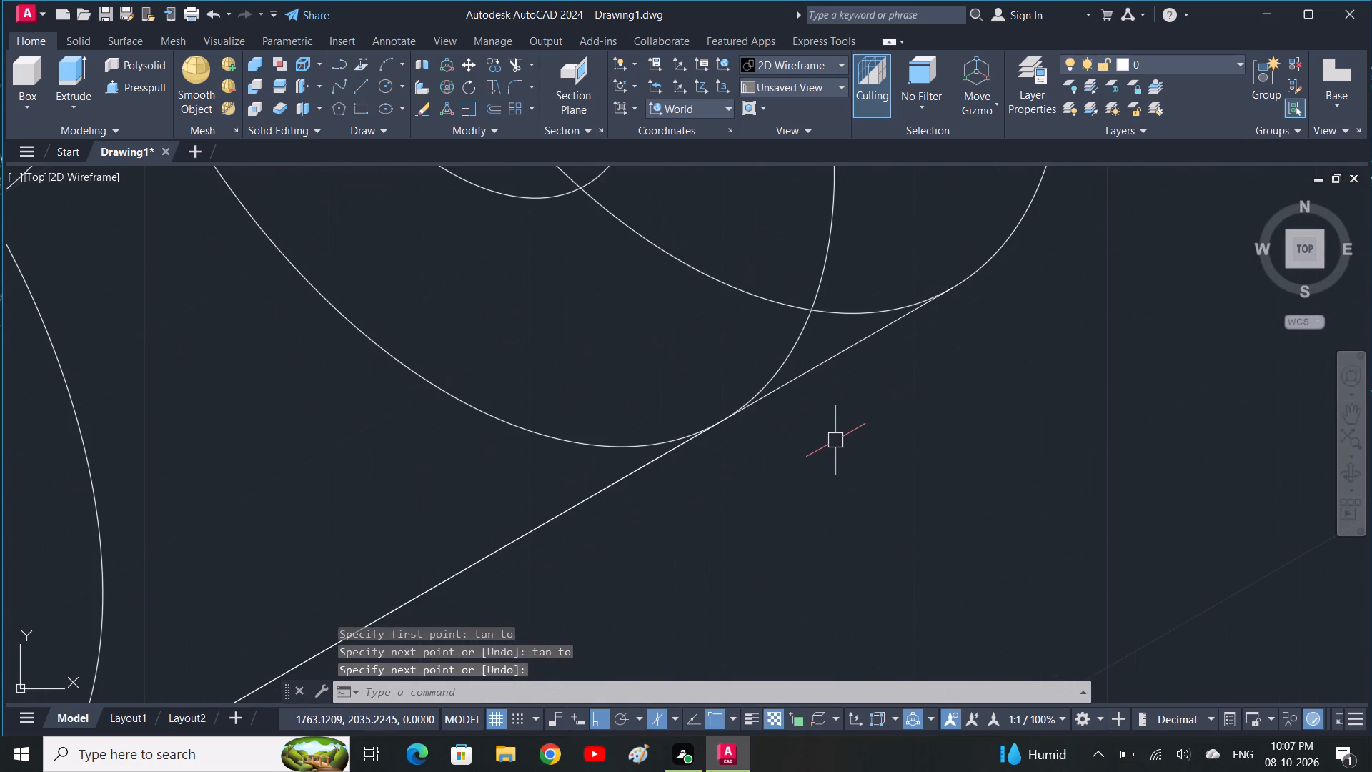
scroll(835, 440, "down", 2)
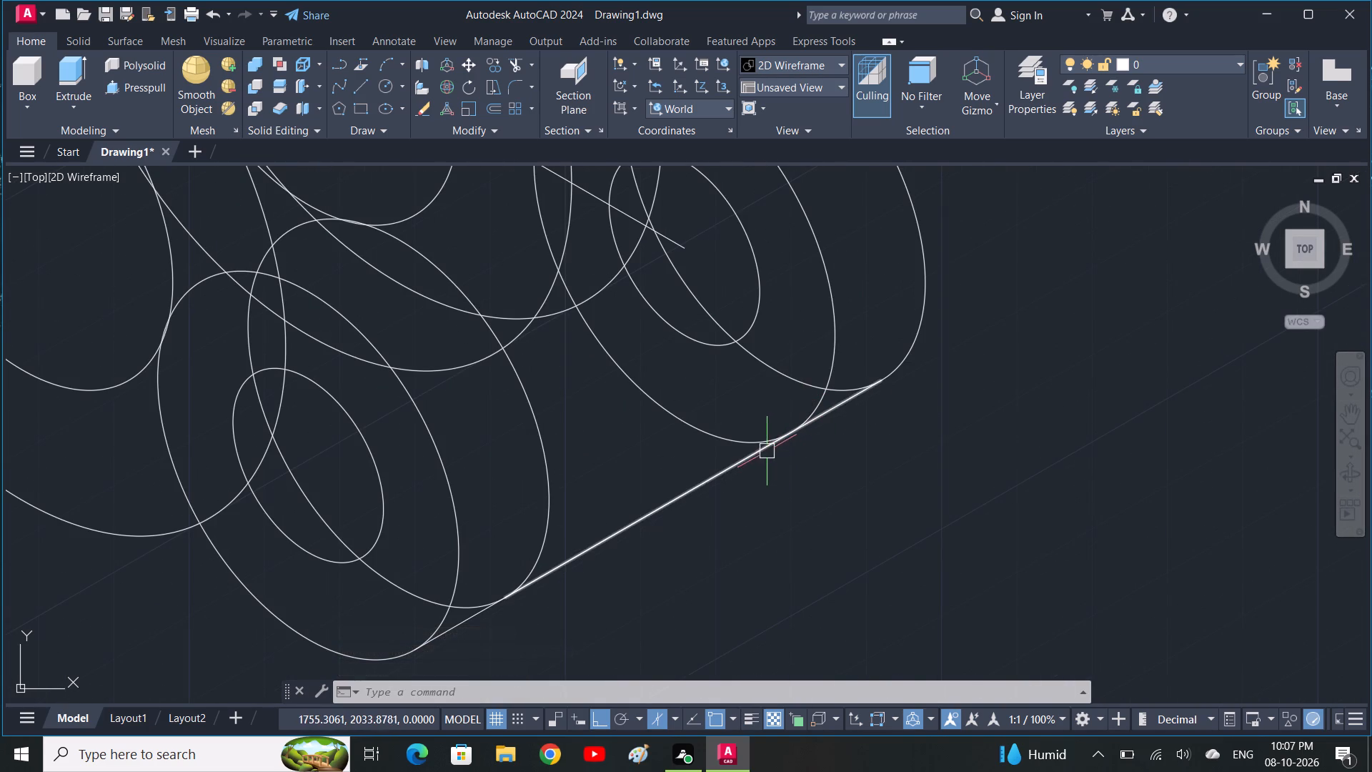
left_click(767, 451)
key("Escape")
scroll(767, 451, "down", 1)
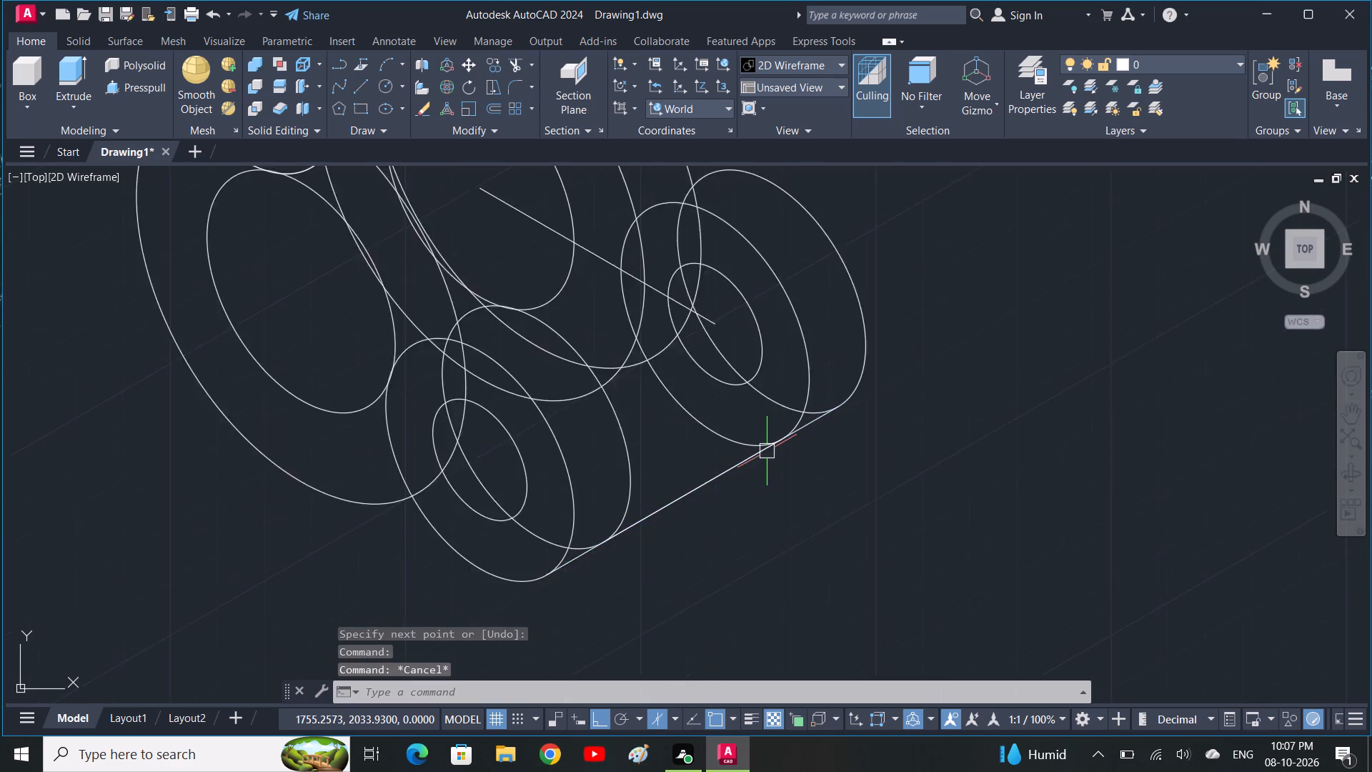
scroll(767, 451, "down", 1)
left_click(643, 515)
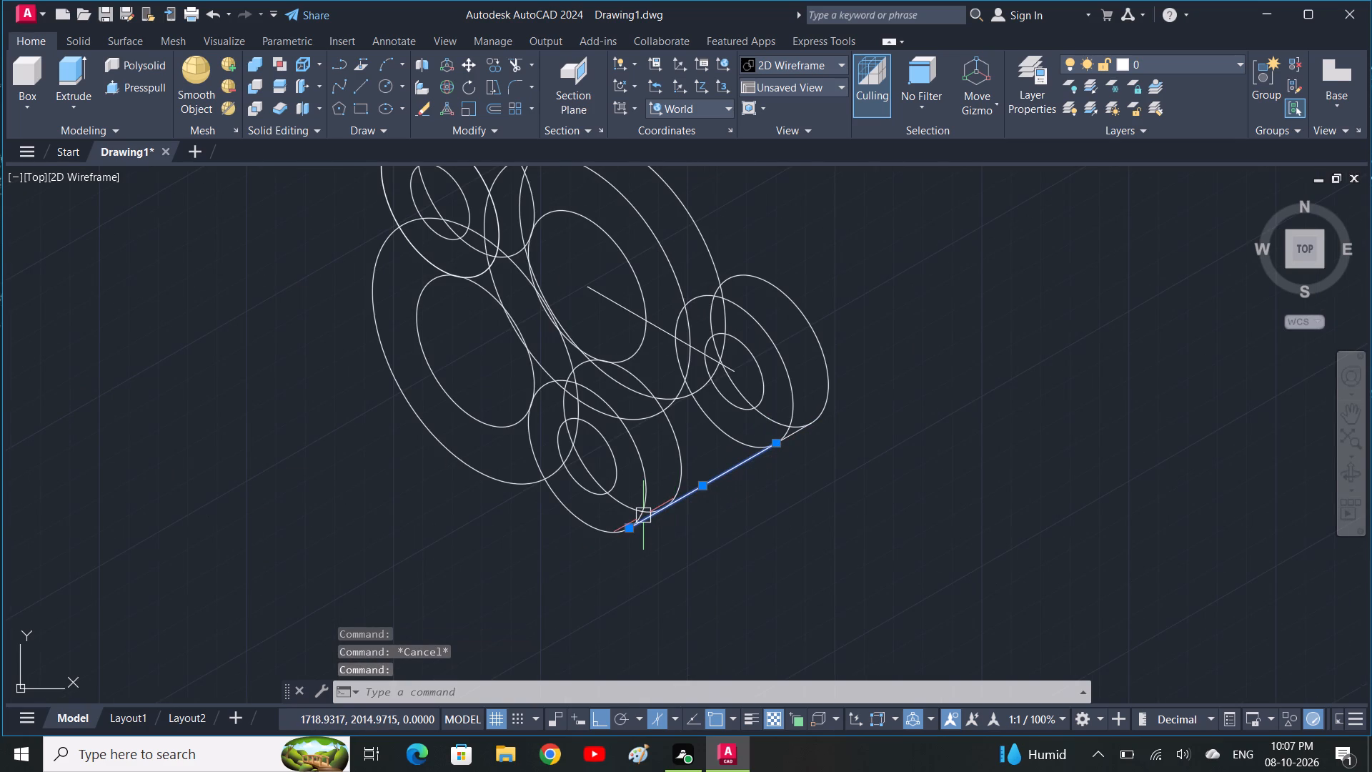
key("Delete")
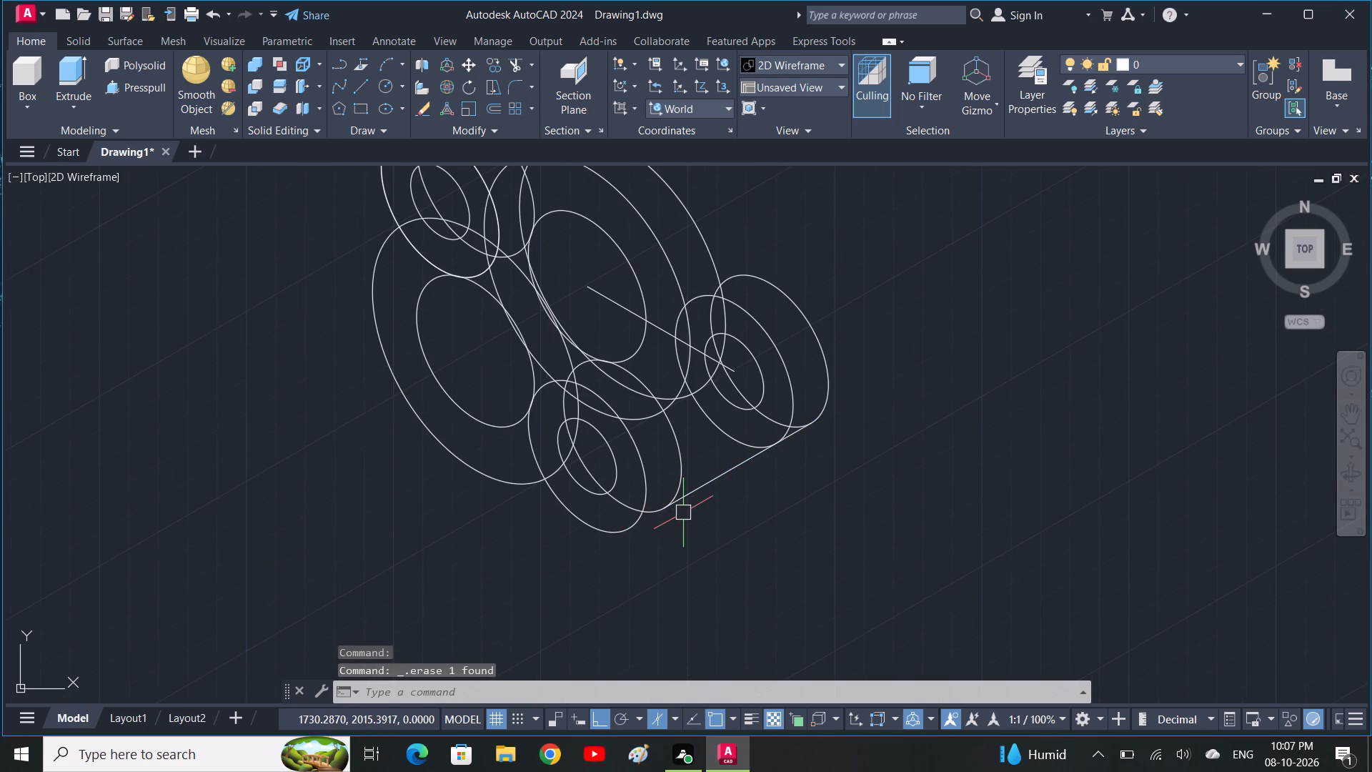
Draw a line tangent to the original front outer isocircles of the right and bottom bosses, using tangent snaps at both ends.
type("l ta")
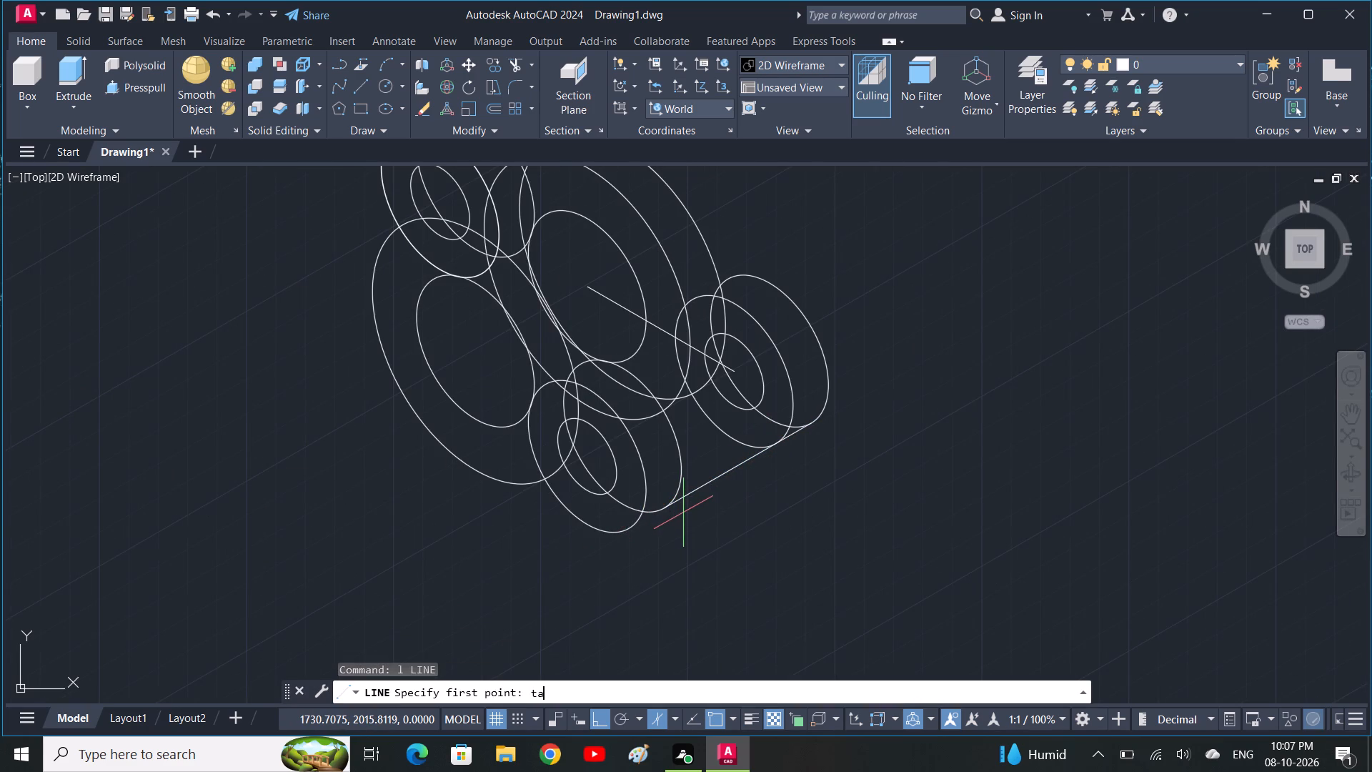
type("n")
key("space")
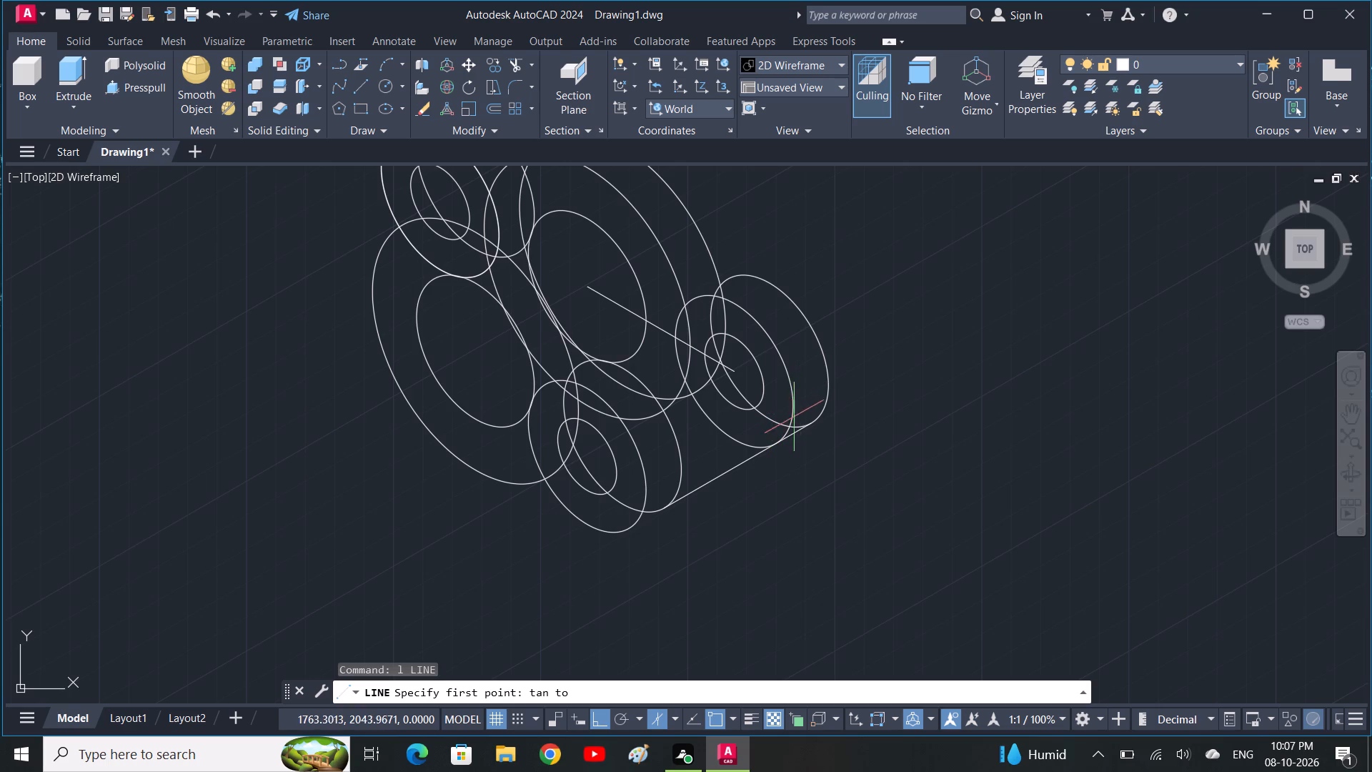
left_click(782, 438)
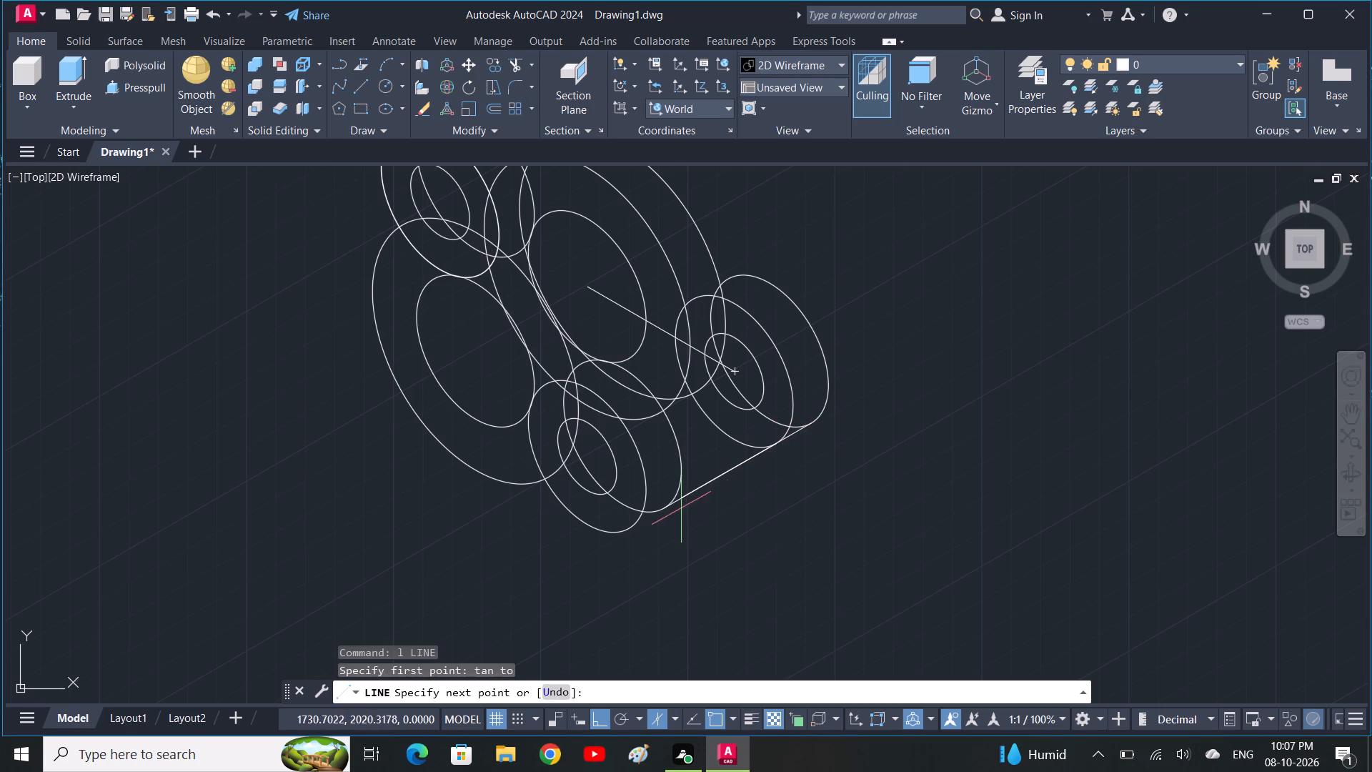
type("tan")
key("space")
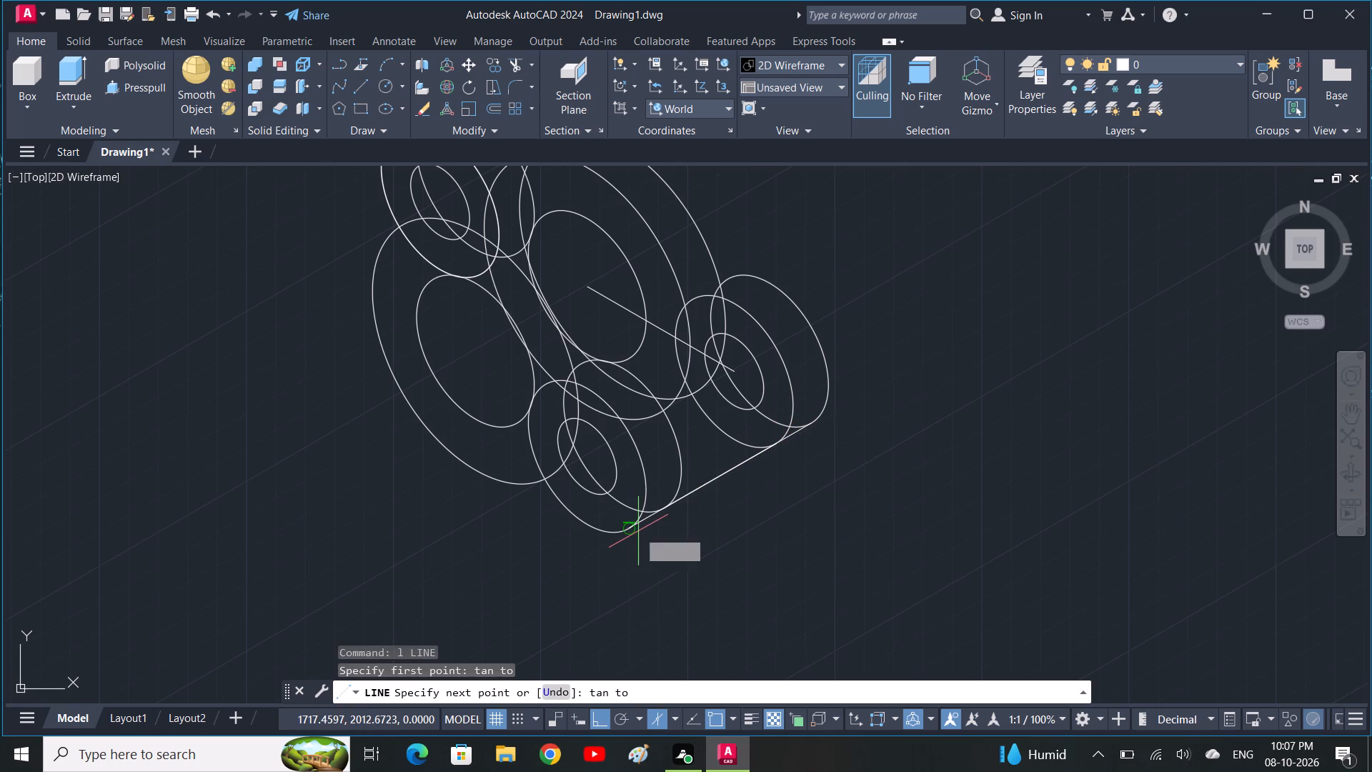
left_click(627, 531)
key("space")
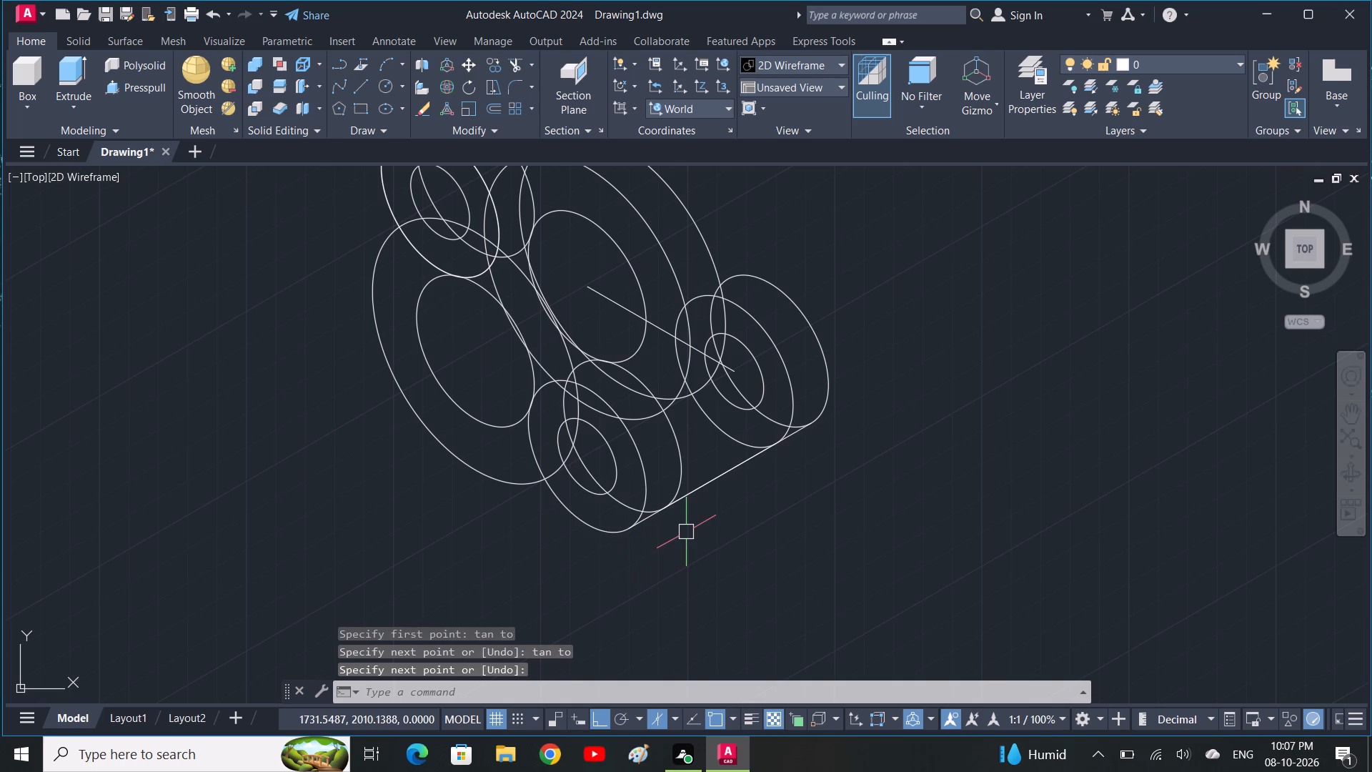
Erase the construction line running from the flange's central isocircle centre to the right boss's centre.
middle_click_drag(605, 477, 707, 480)
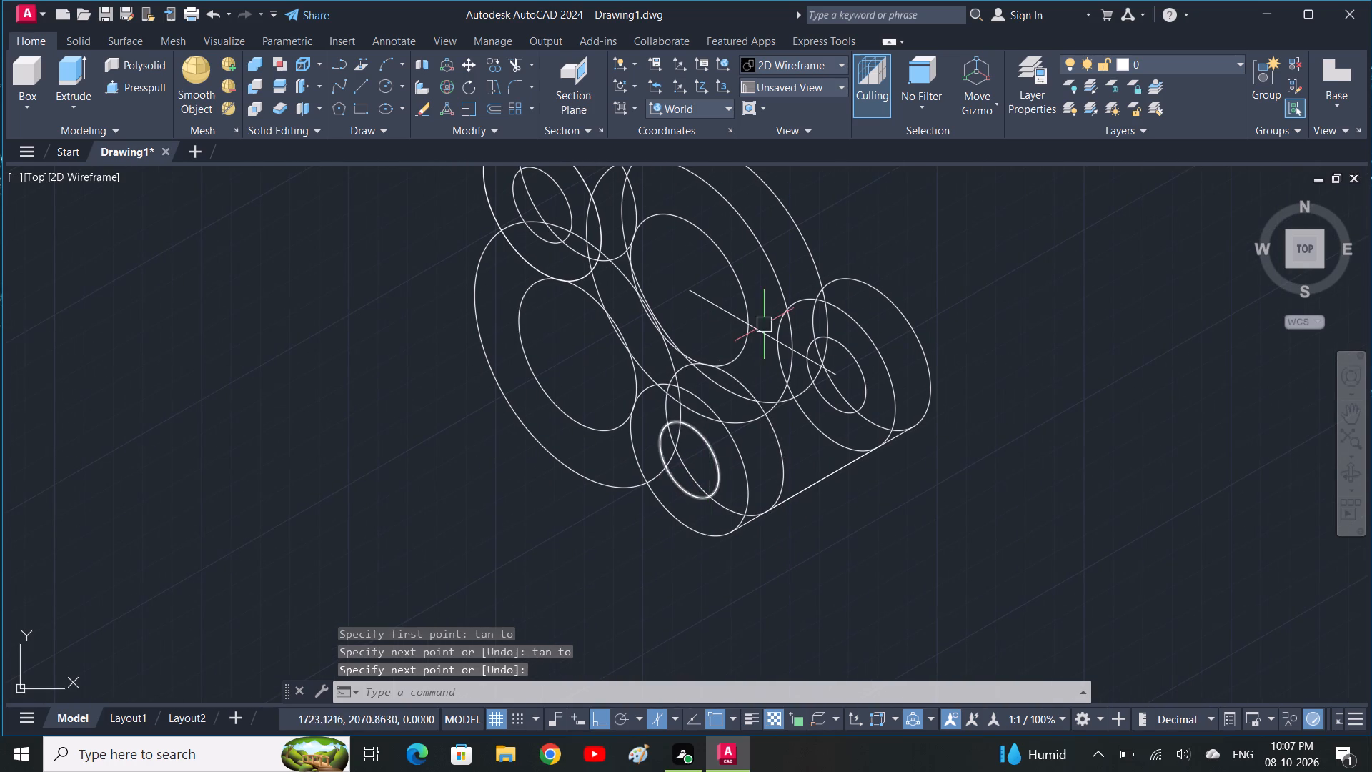
left_click(755, 329)
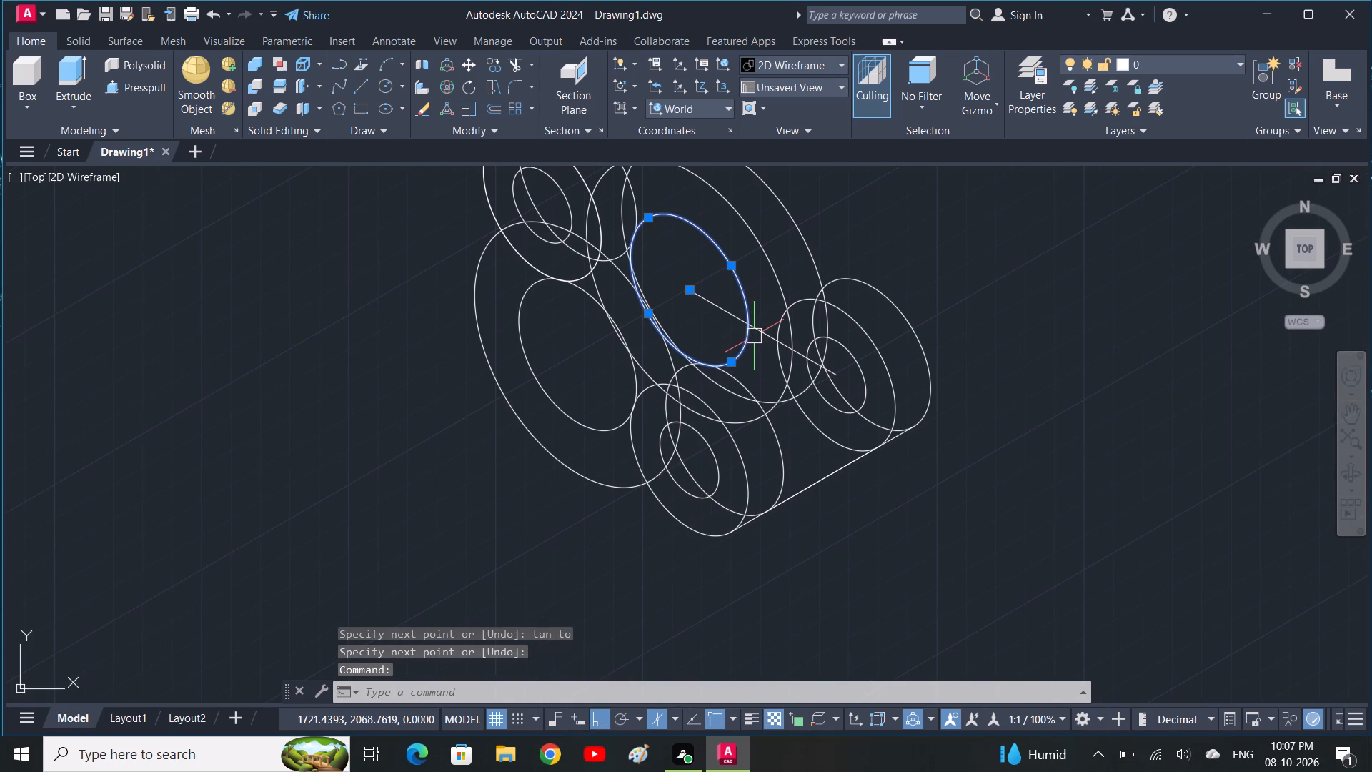
key("Escape")
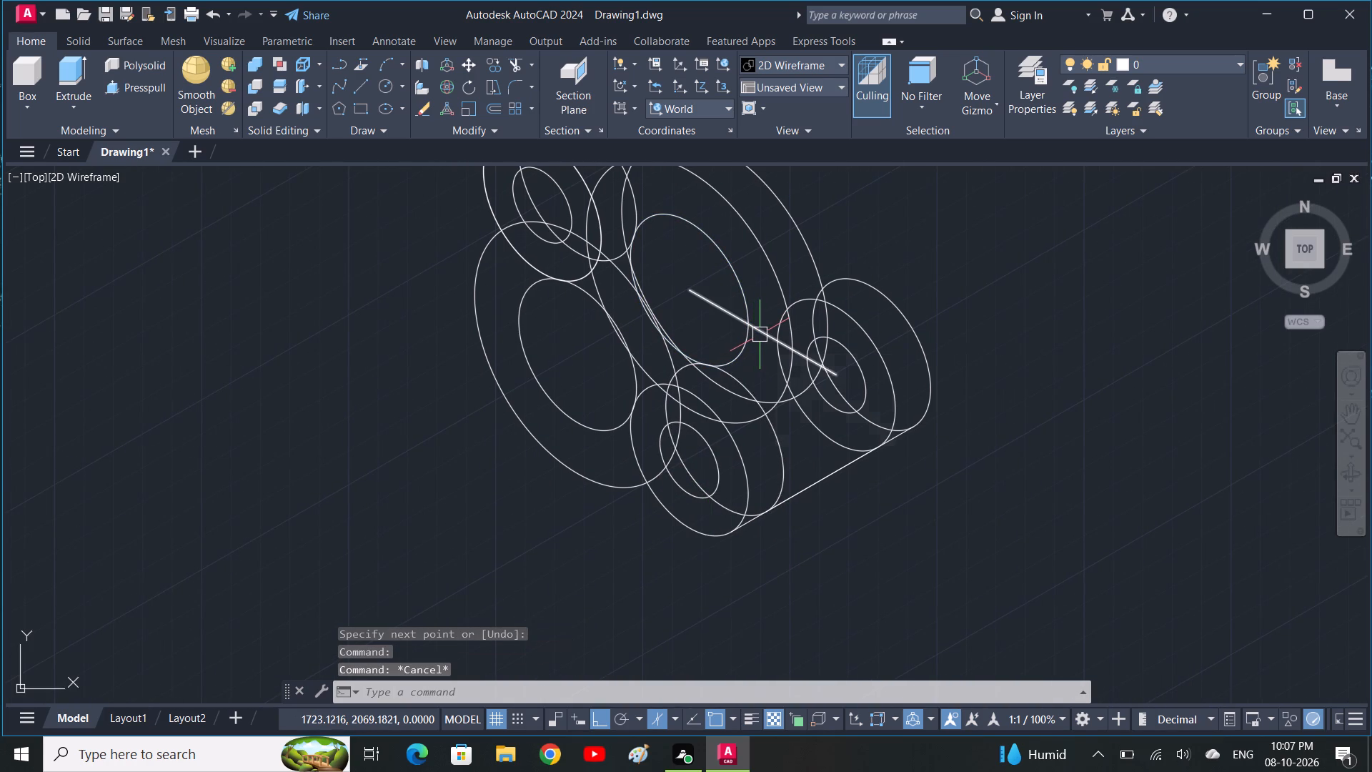
left_click(760, 335)
key("Delete")
scroll(657, 392, "down", 1)
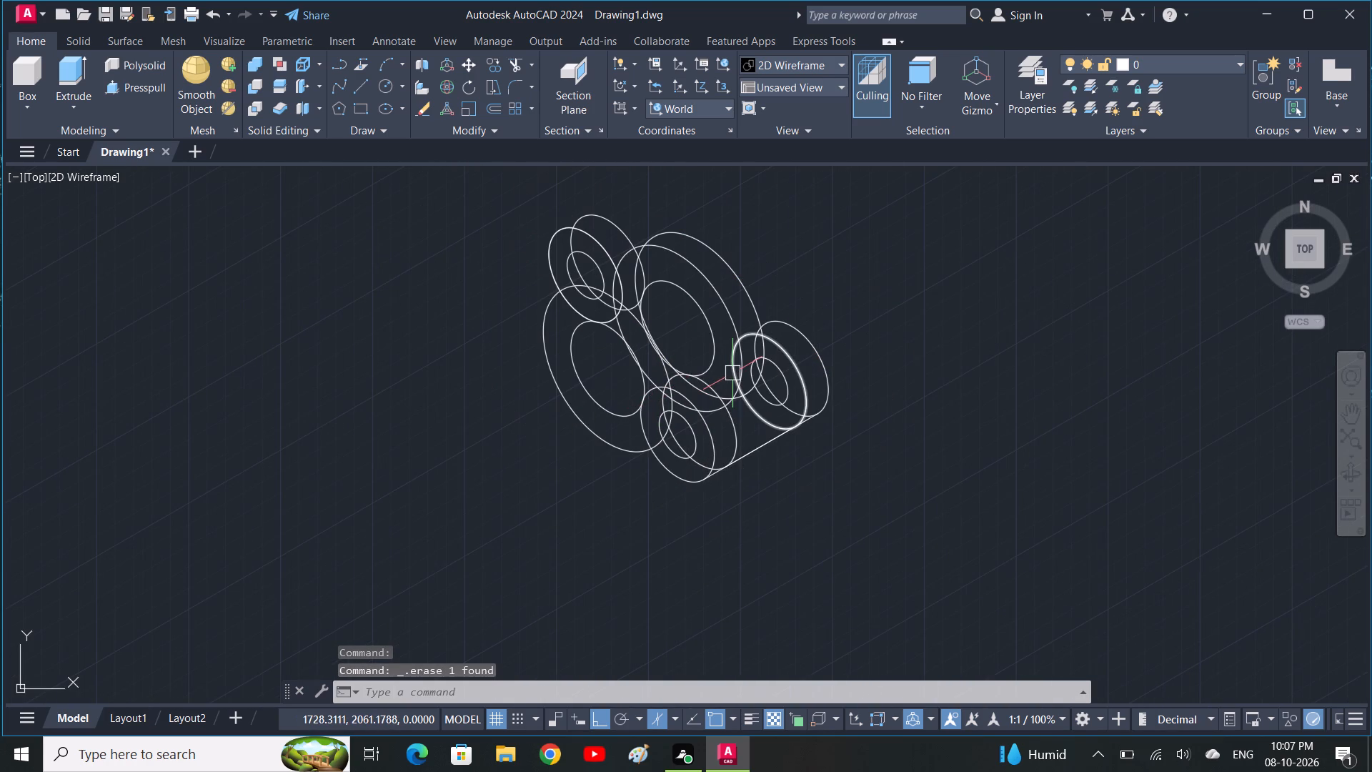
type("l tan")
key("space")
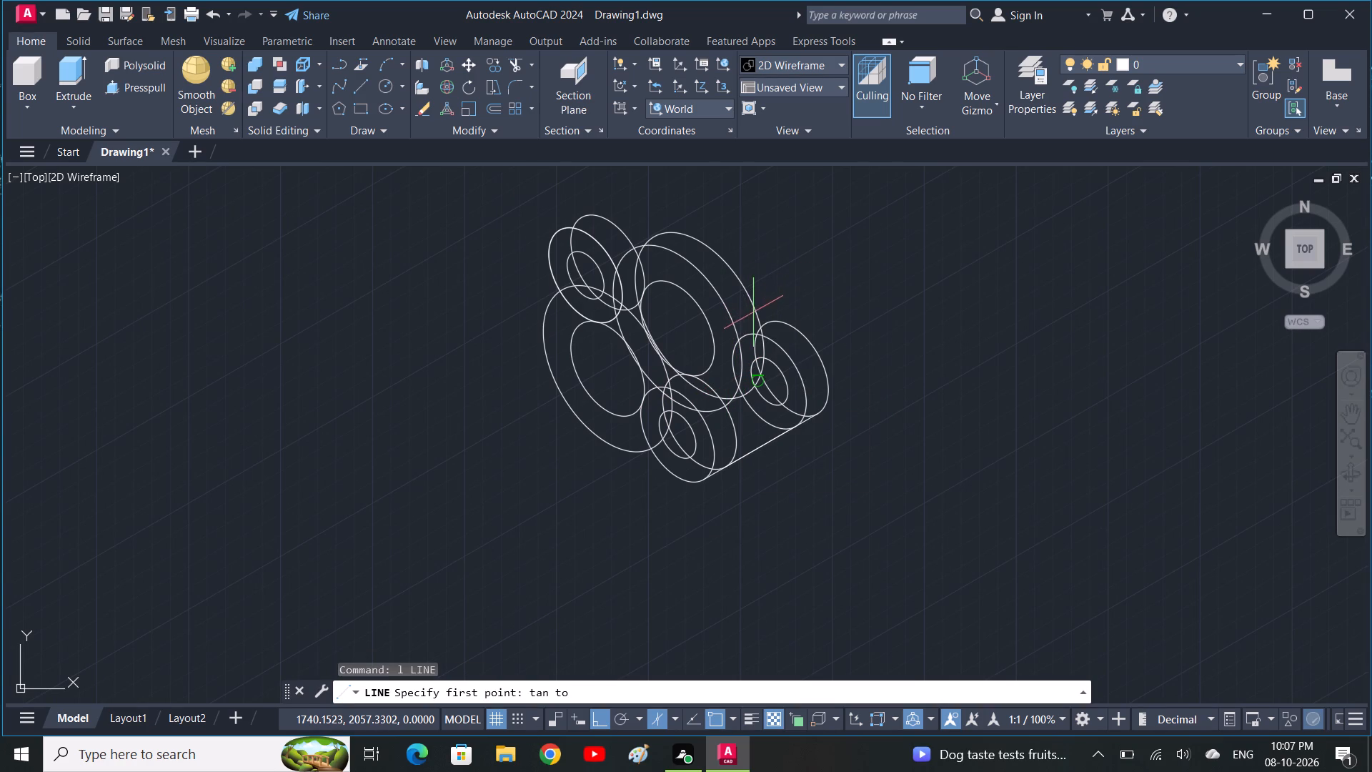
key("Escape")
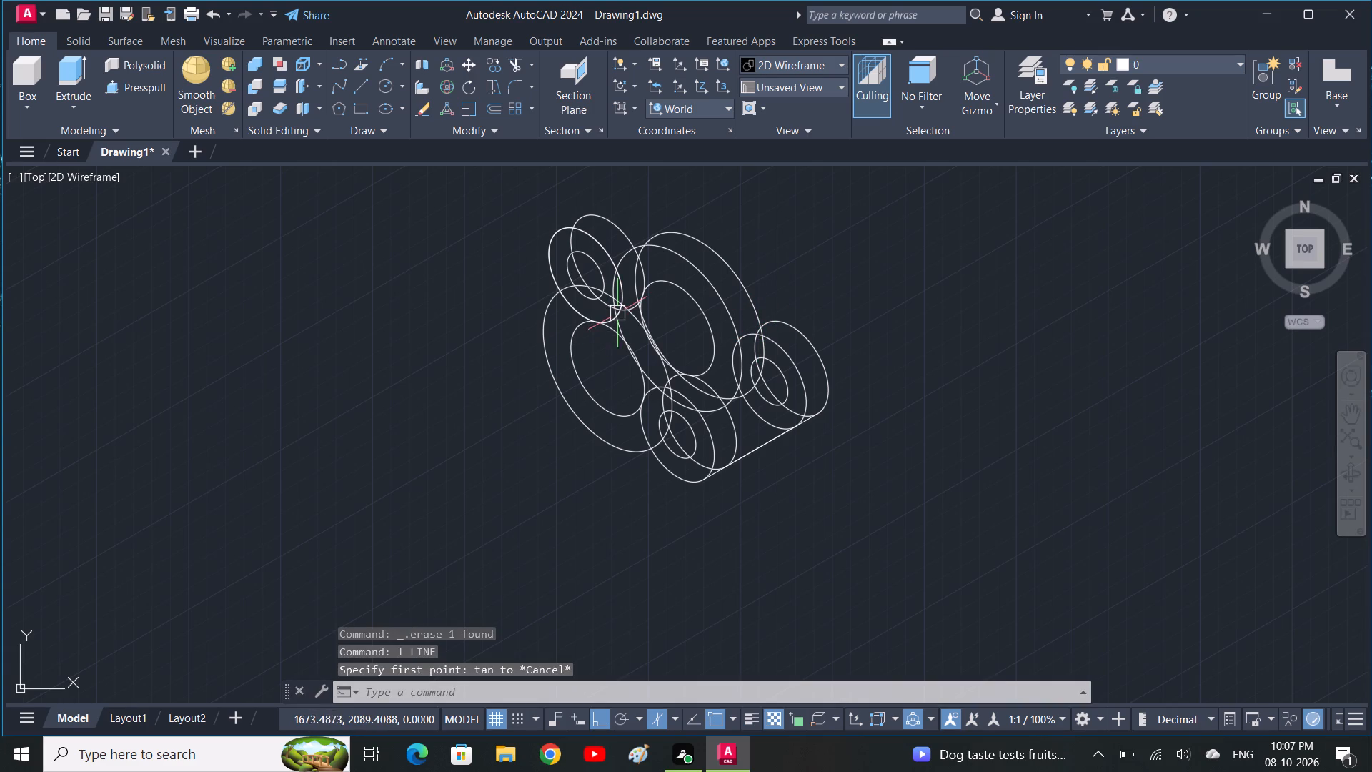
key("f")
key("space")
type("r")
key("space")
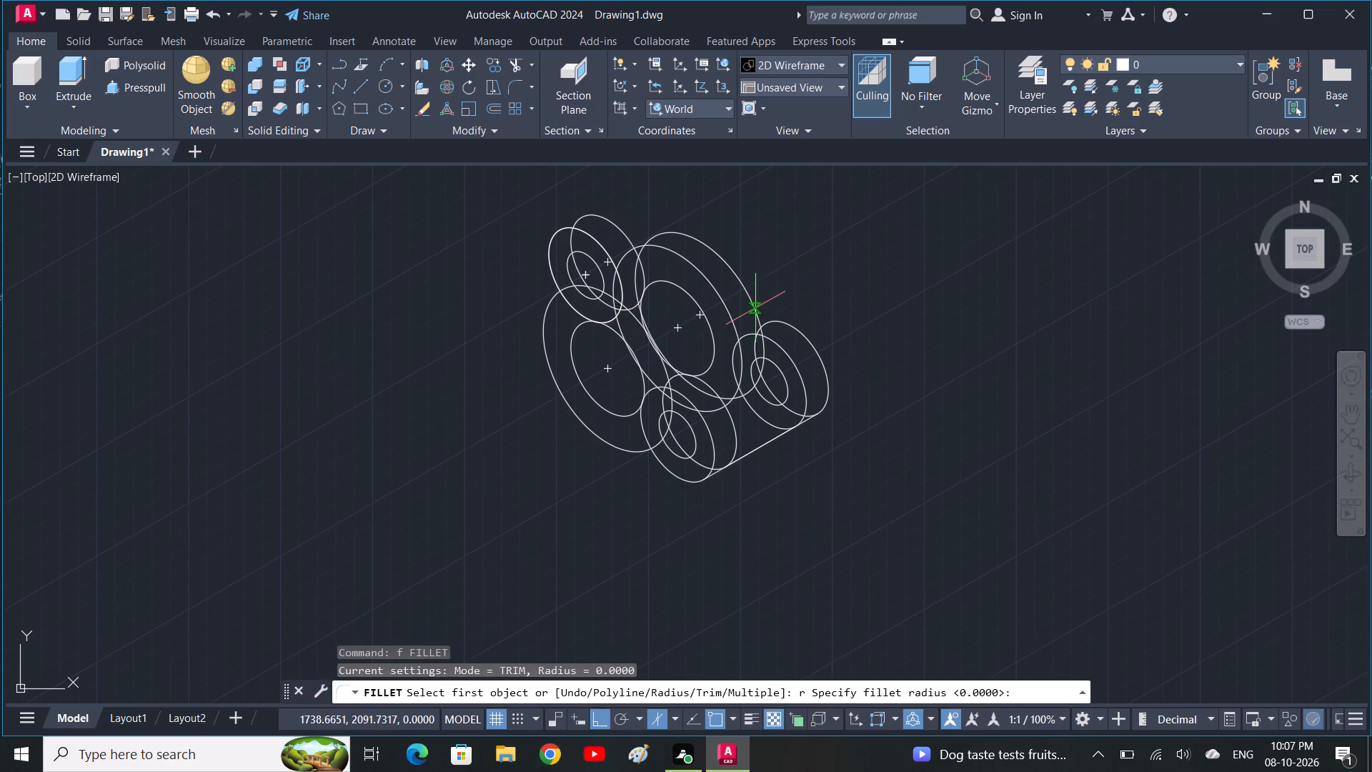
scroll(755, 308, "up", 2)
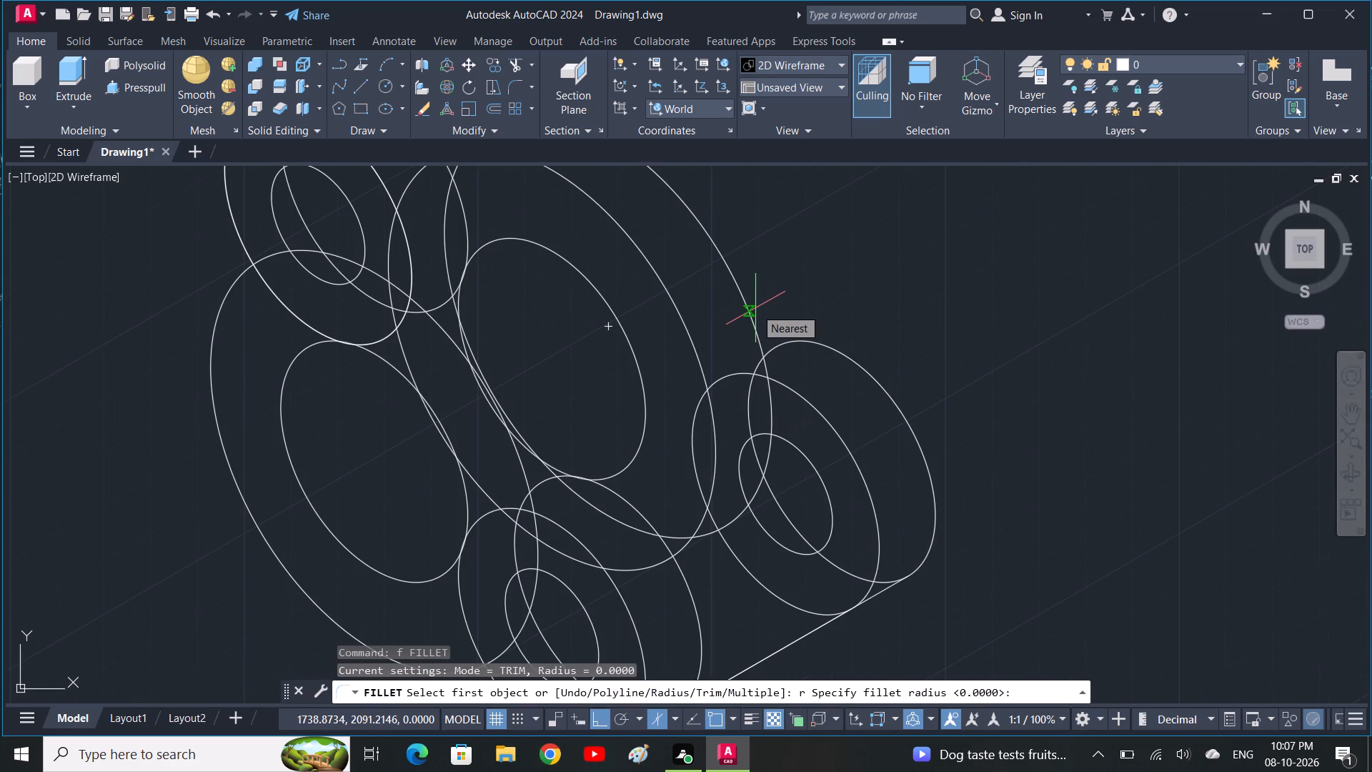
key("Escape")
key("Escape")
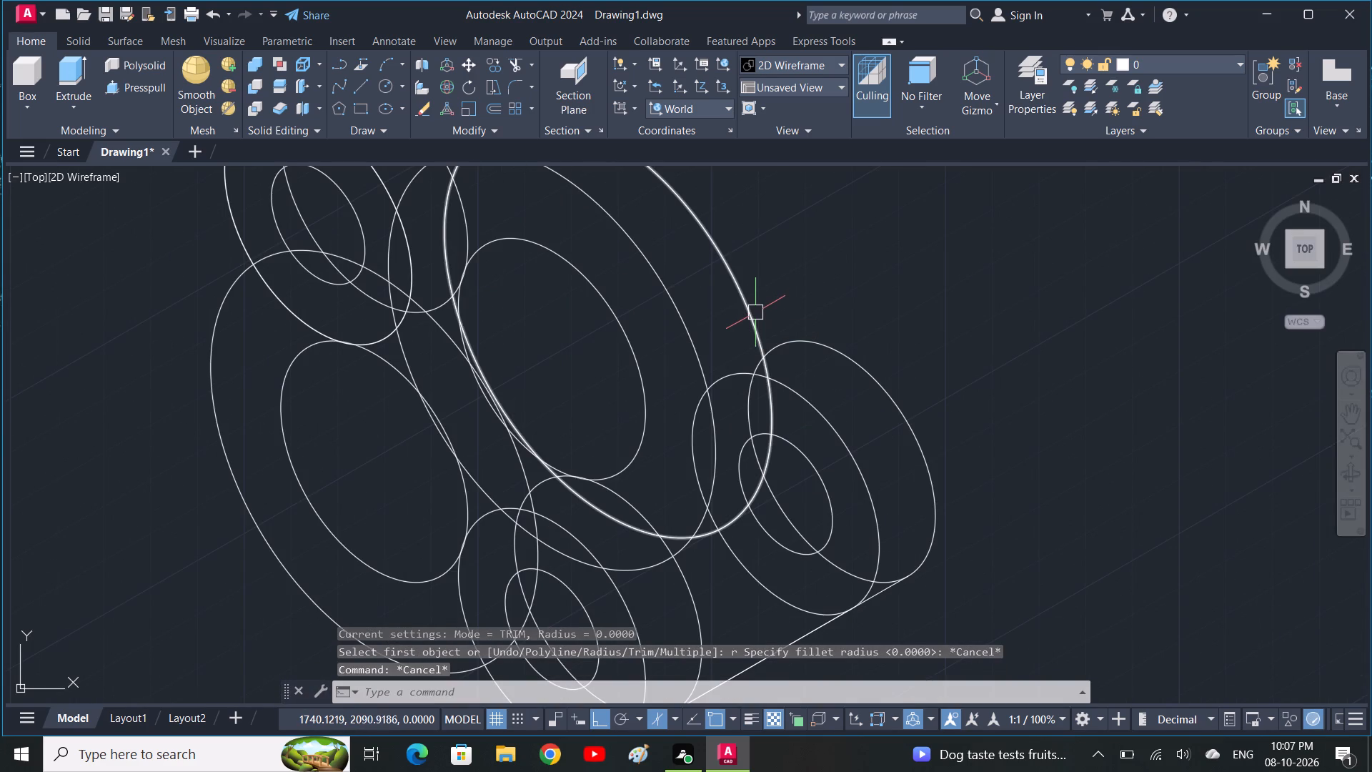
Fillet the flange's central isocircle to the right boss's outer isocircle with radius 8, on both the rear and front faces.
key("f")
key("space")
type("r")
key("space")
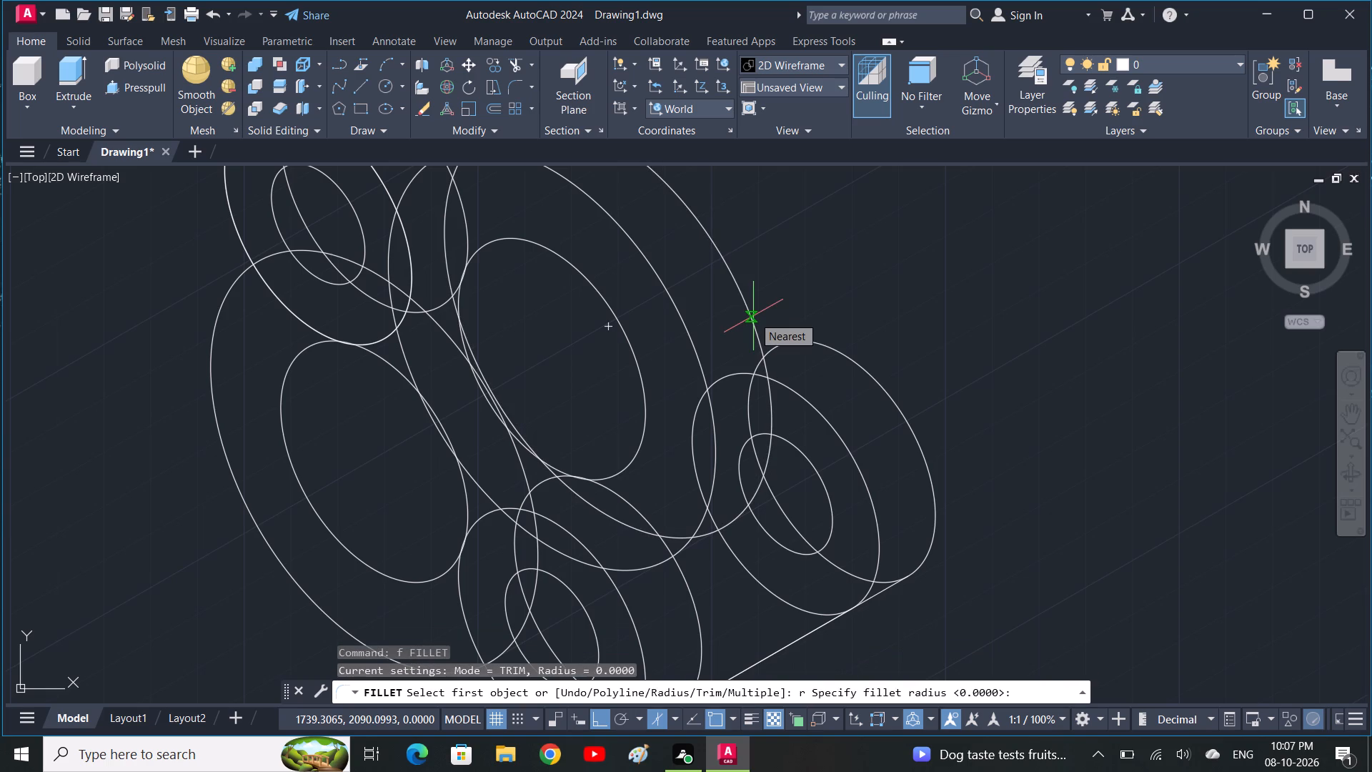
type("8")
key("space")
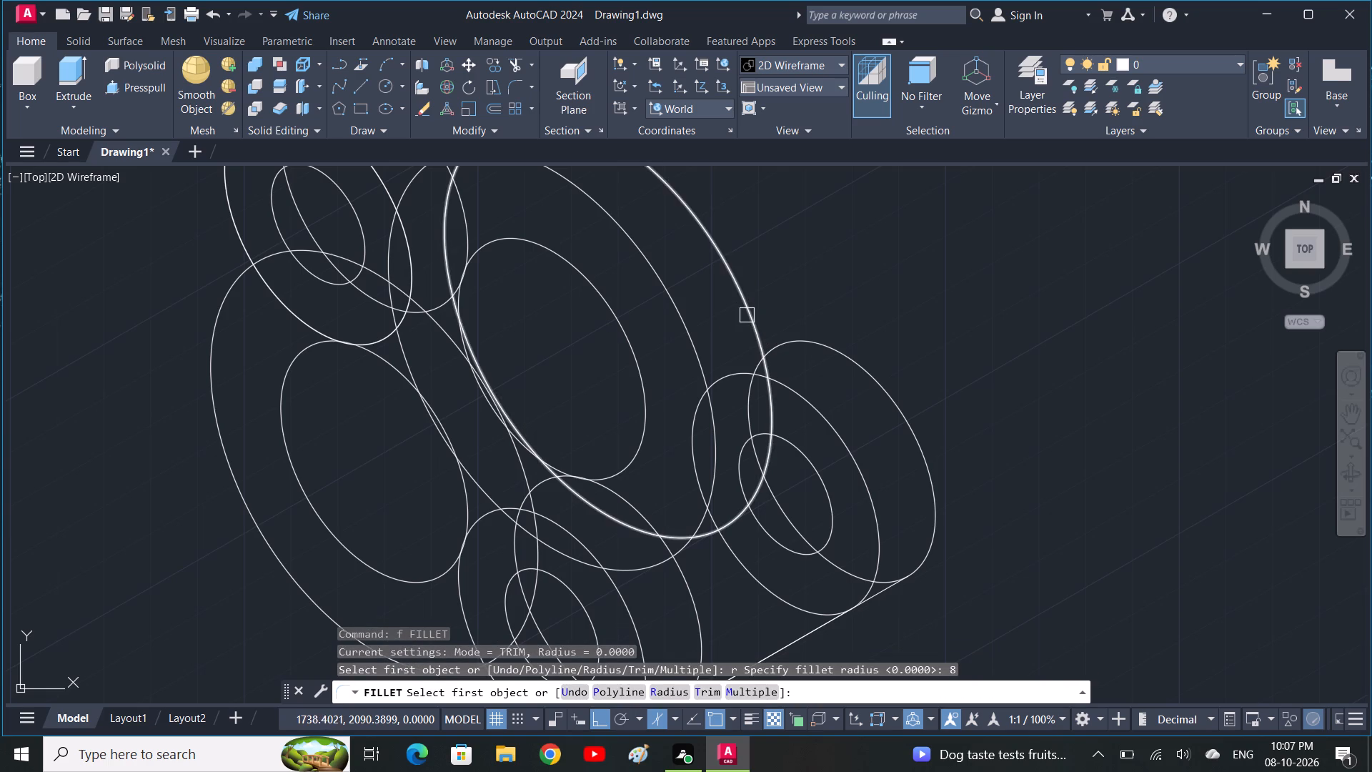
left_click(747, 315)
left_click(797, 340)
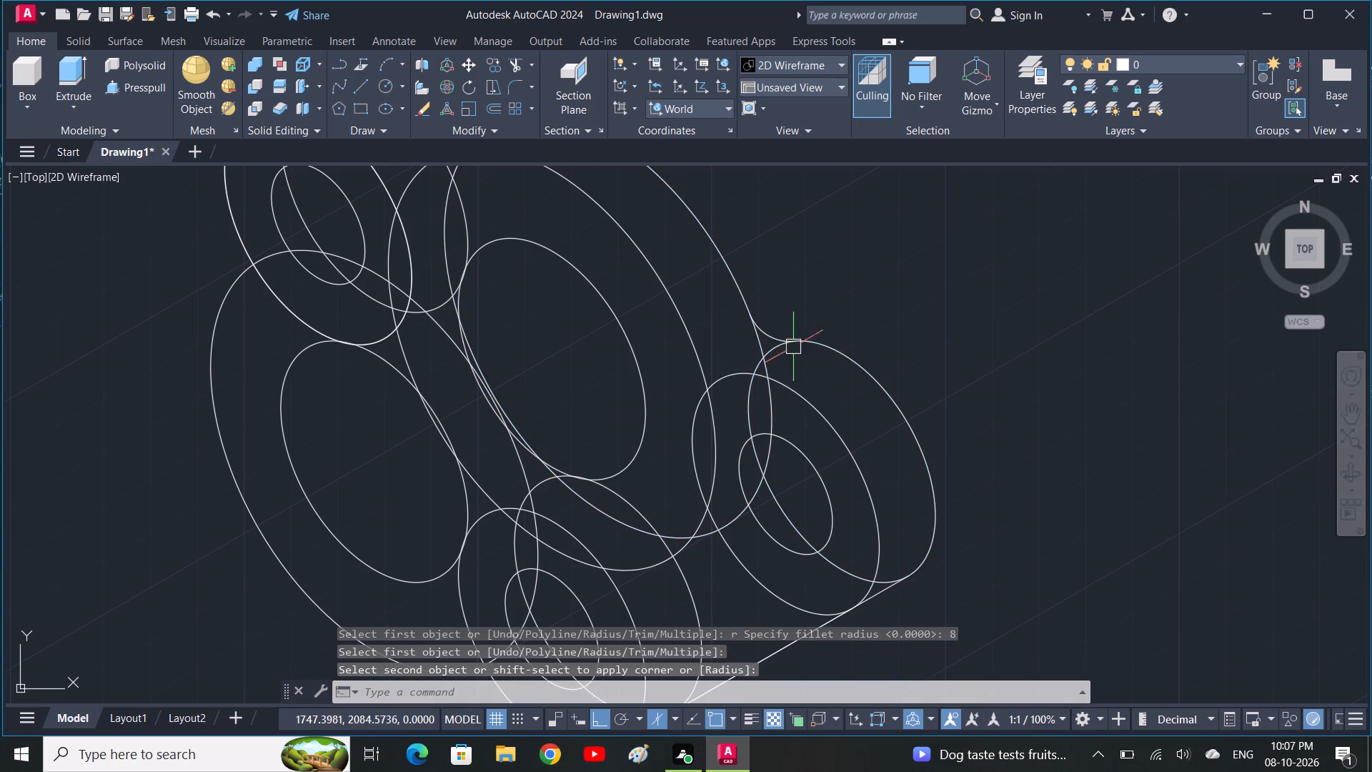
key("space")
left_click(690, 337)
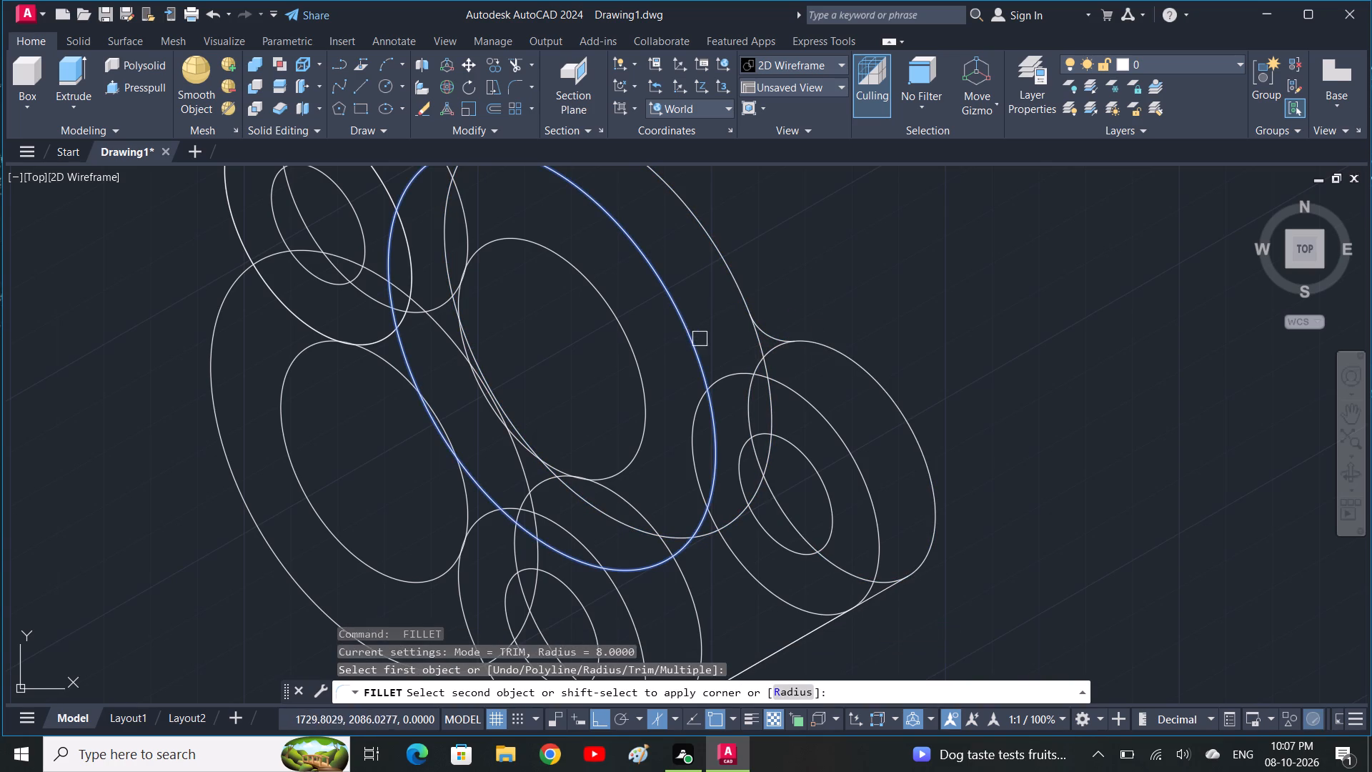
left_click(733, 370)
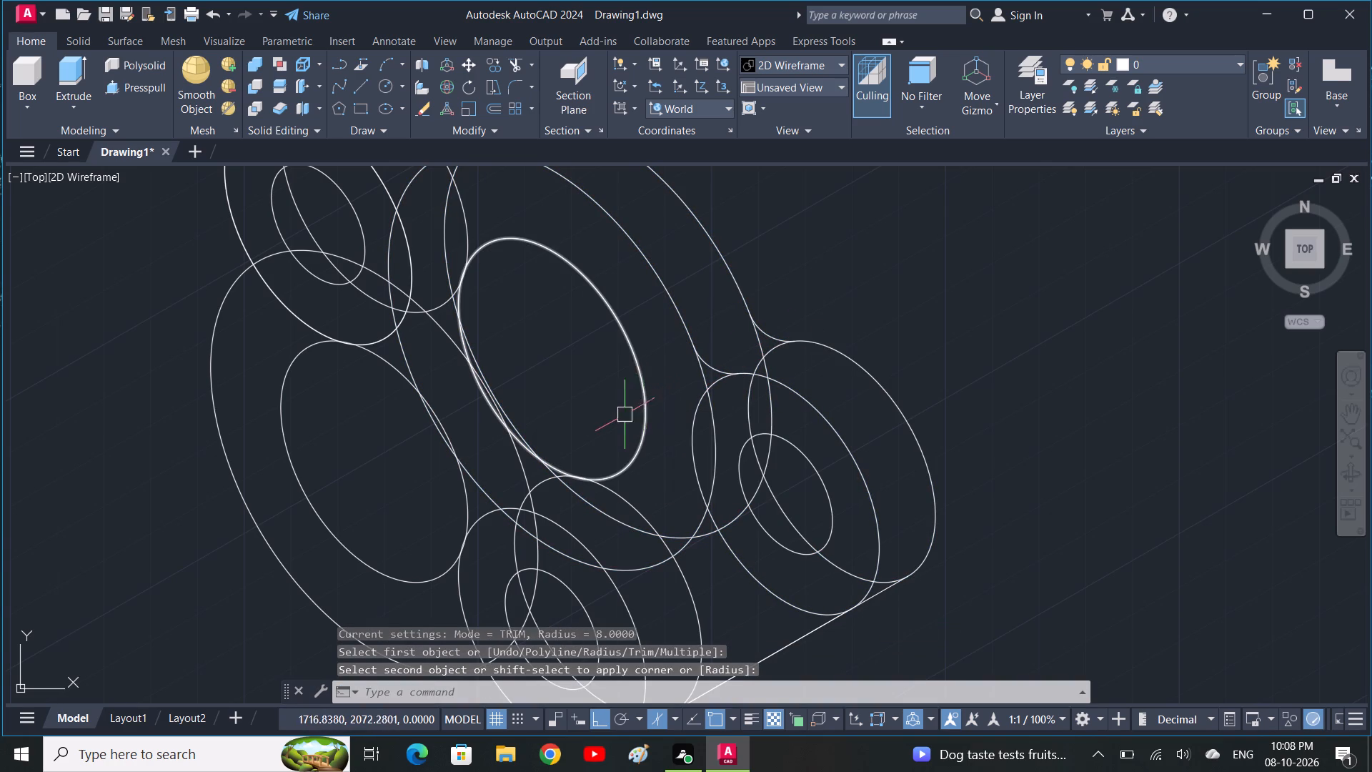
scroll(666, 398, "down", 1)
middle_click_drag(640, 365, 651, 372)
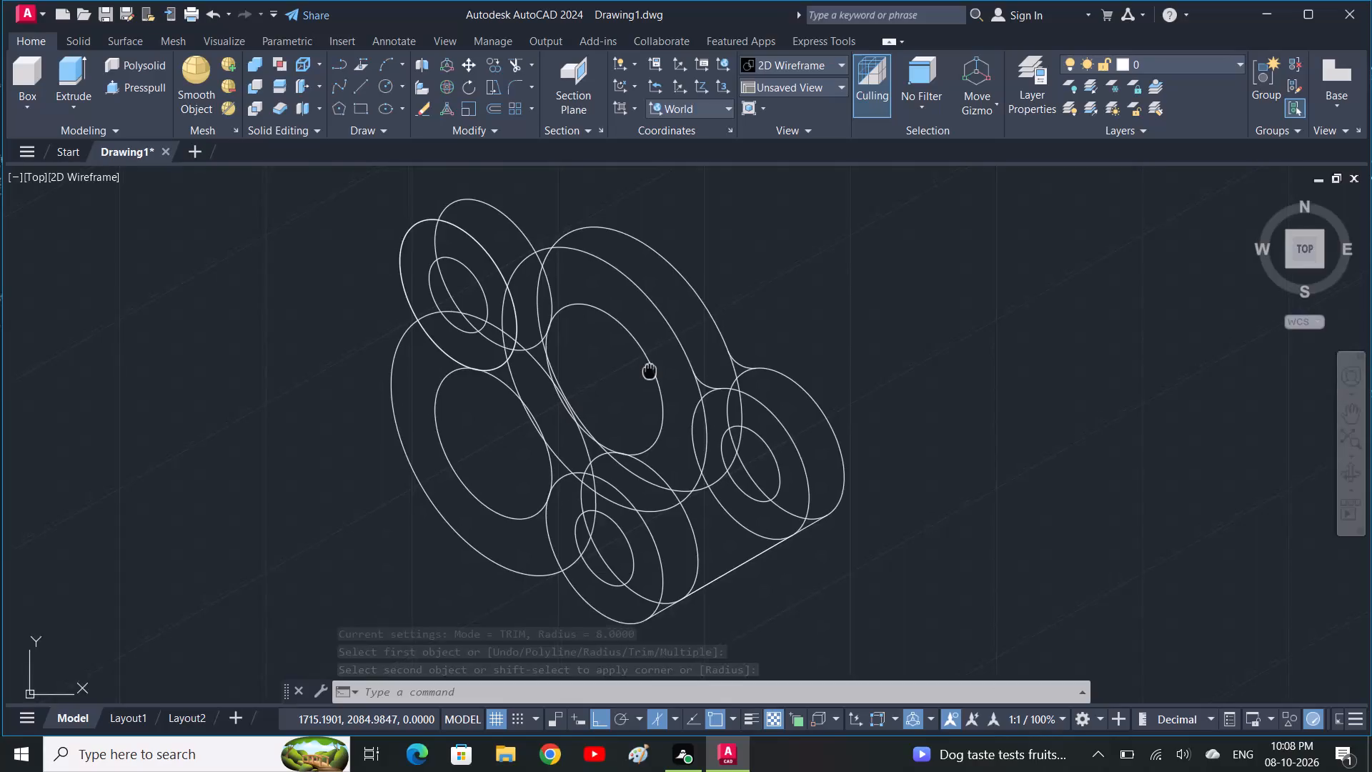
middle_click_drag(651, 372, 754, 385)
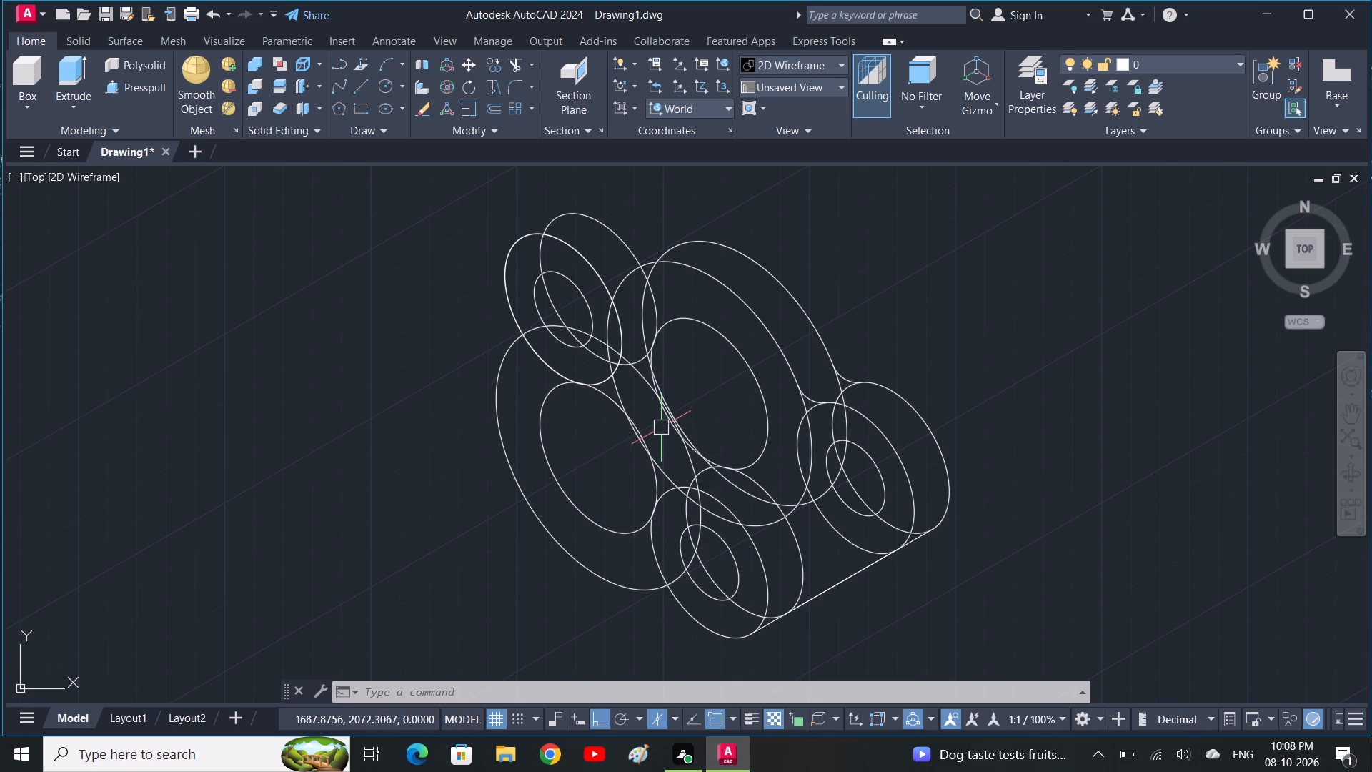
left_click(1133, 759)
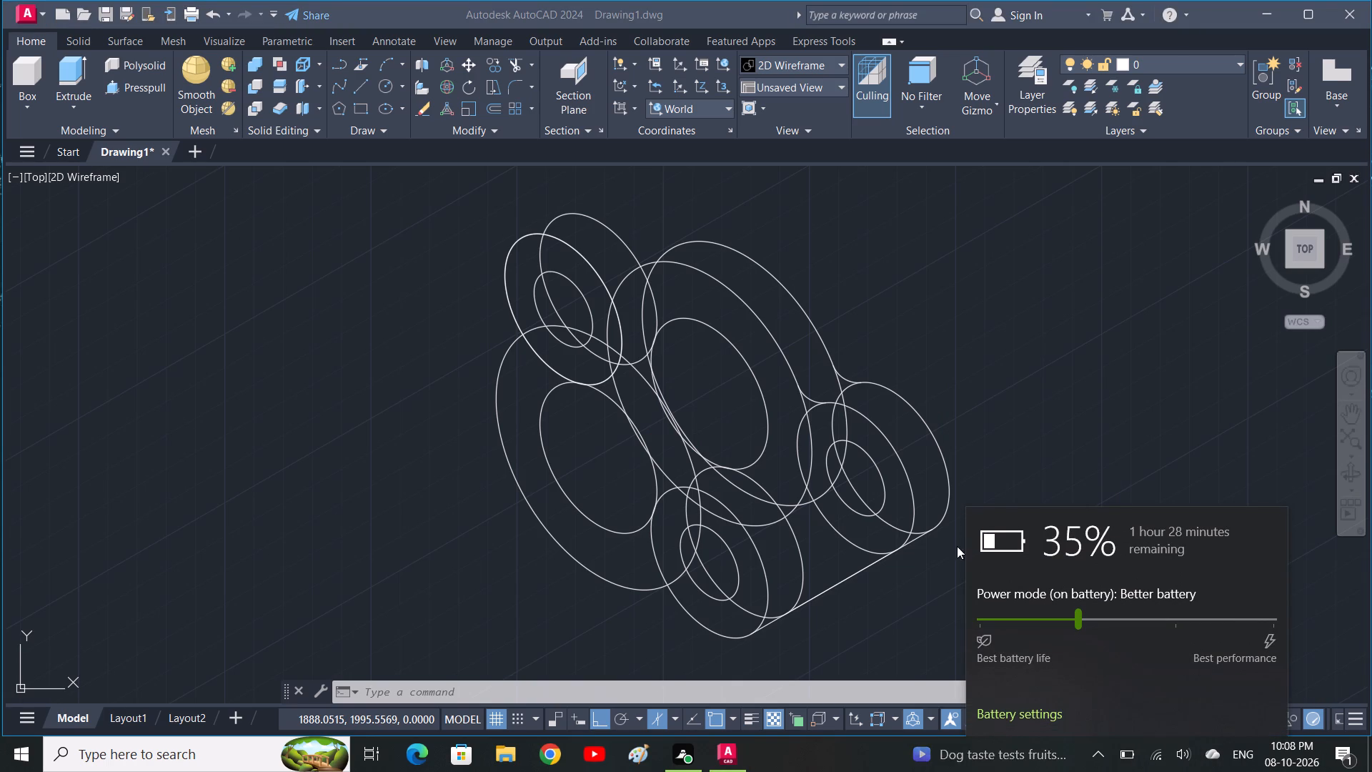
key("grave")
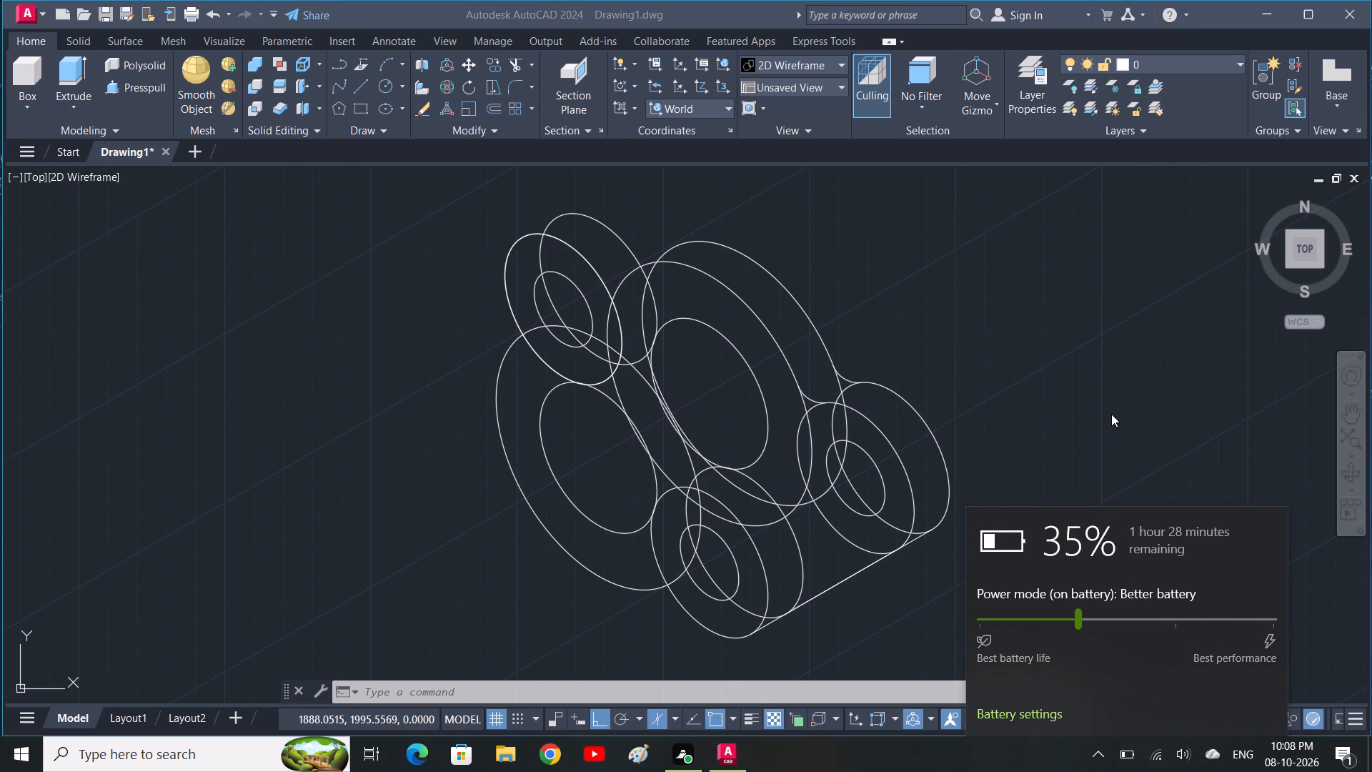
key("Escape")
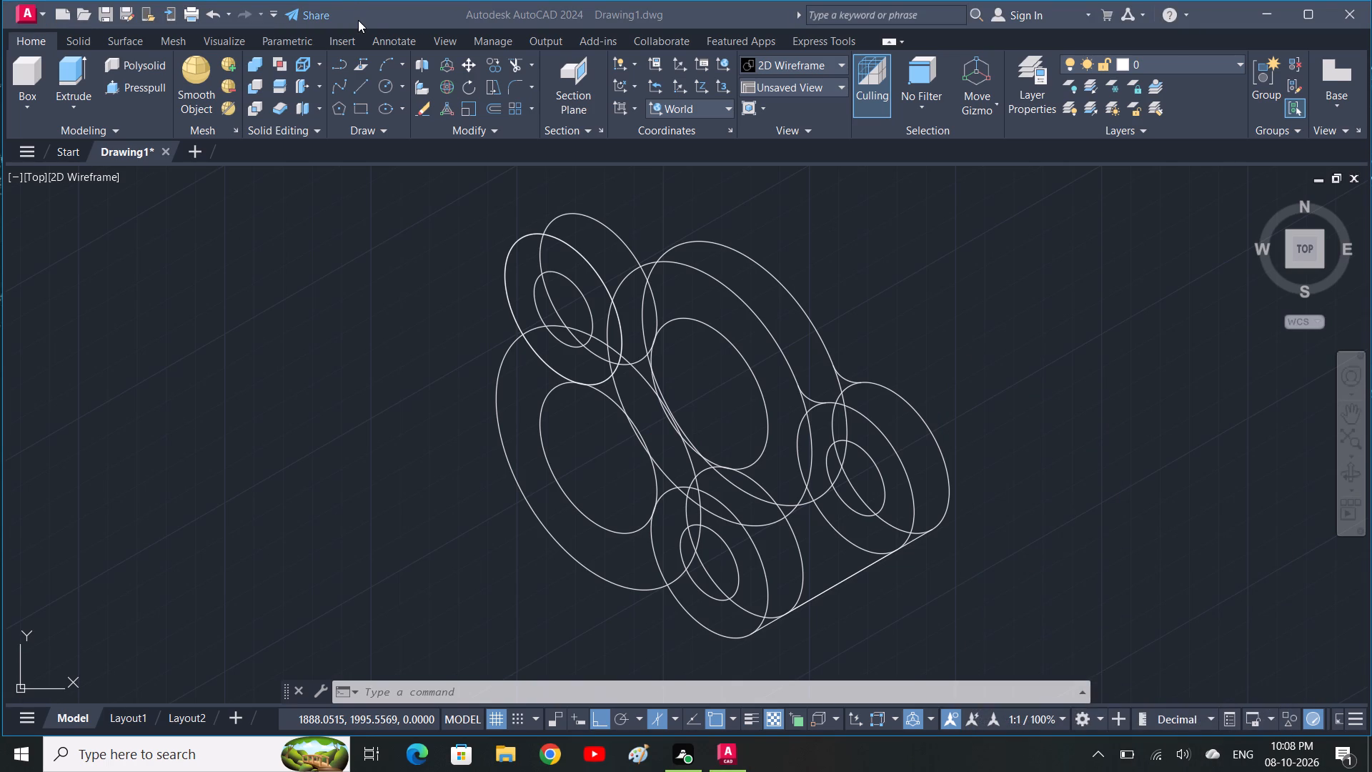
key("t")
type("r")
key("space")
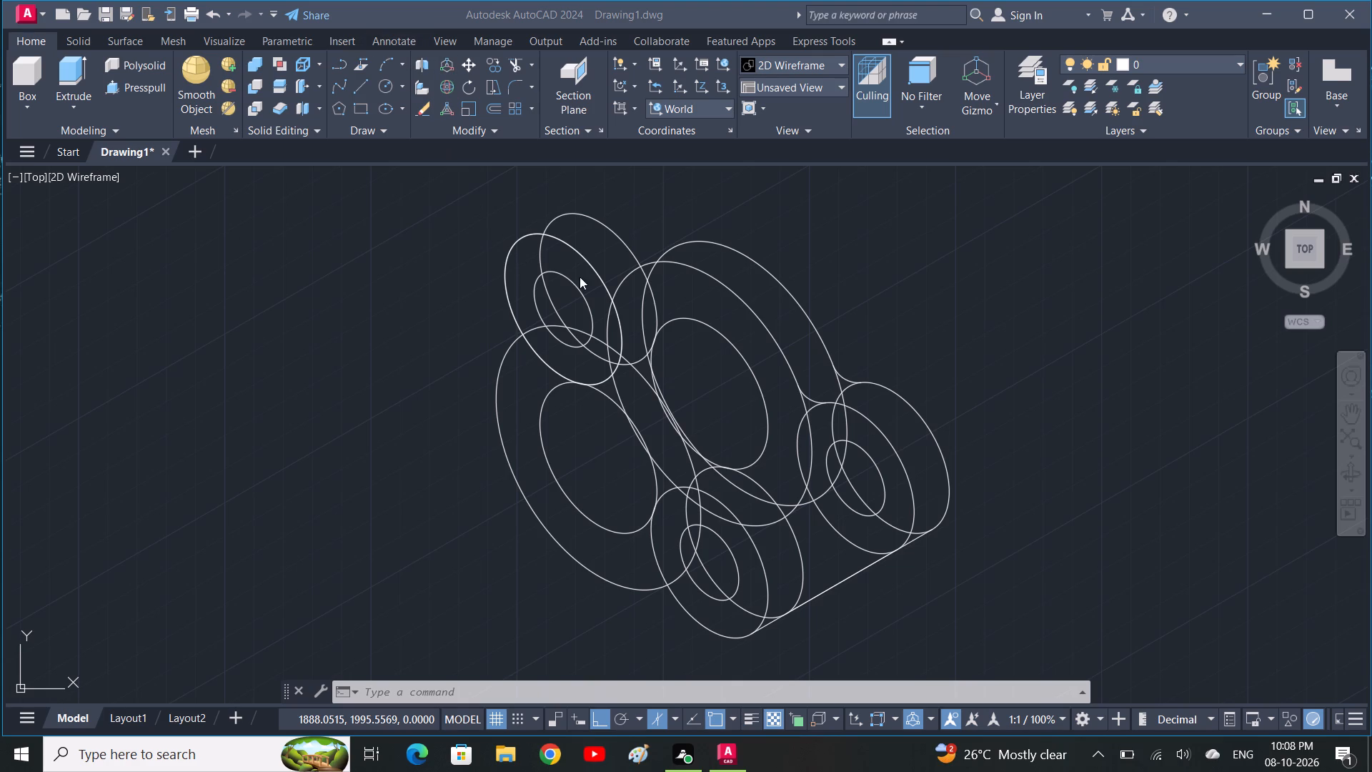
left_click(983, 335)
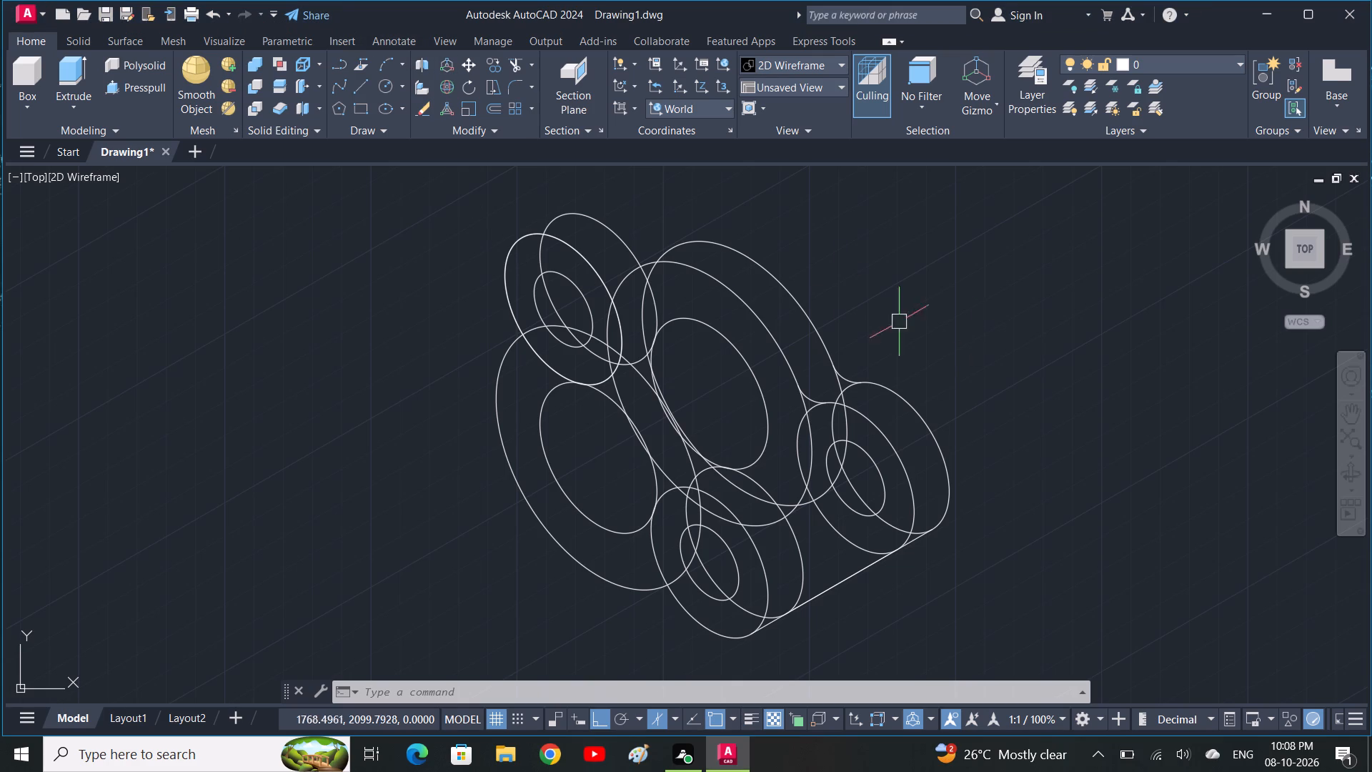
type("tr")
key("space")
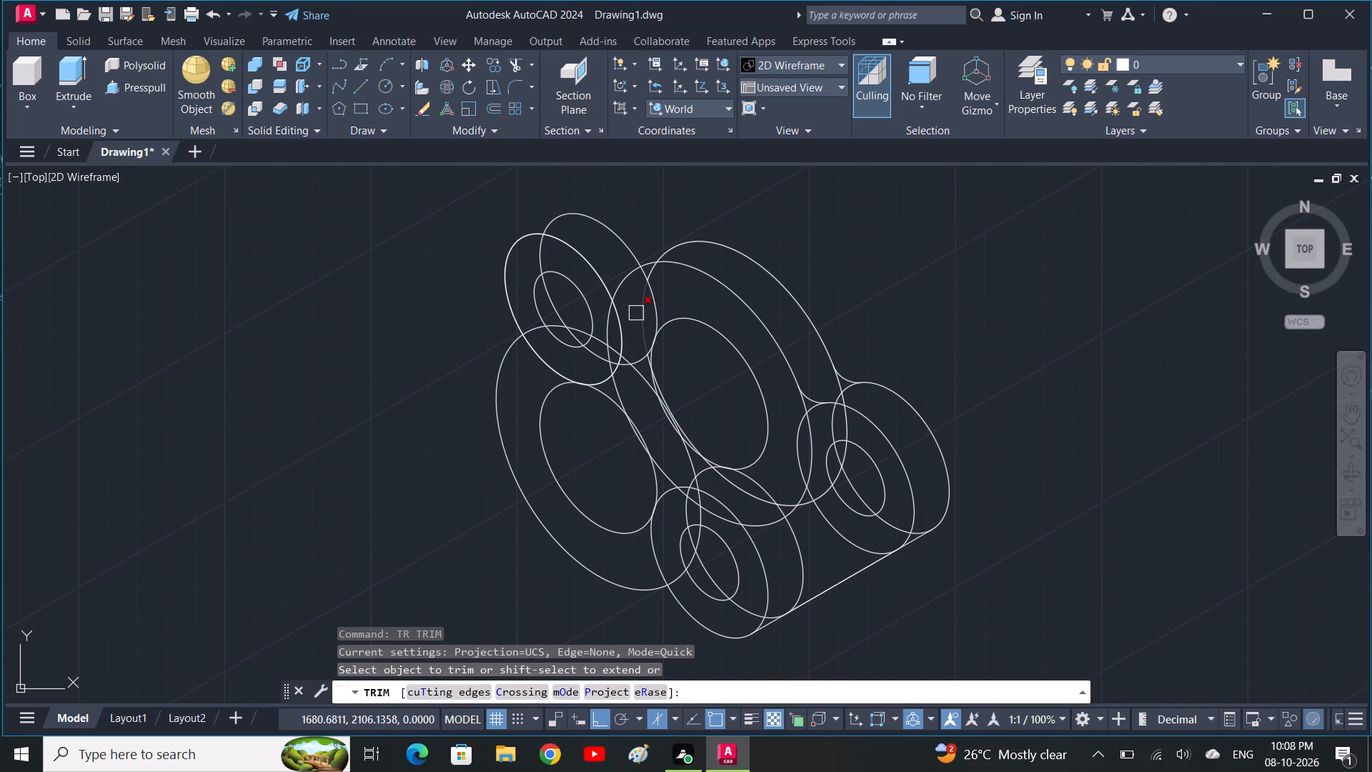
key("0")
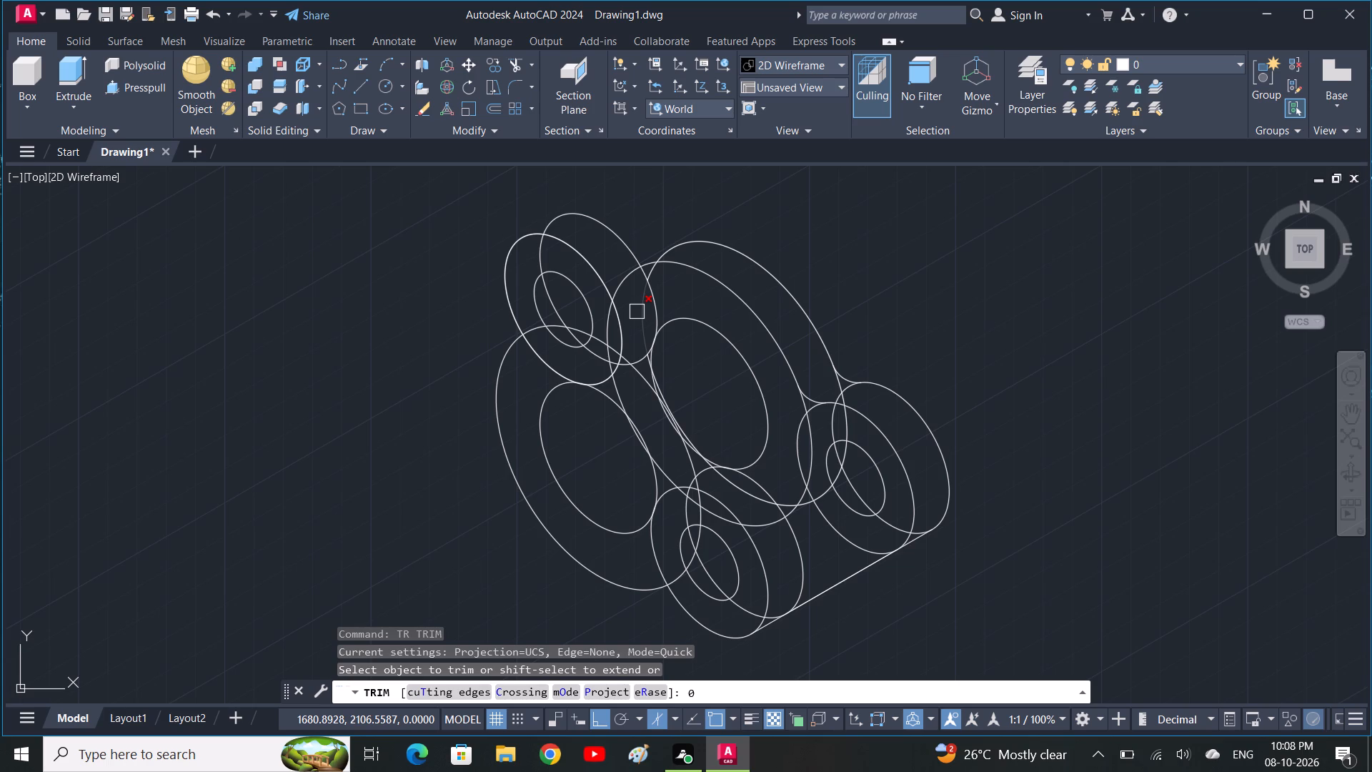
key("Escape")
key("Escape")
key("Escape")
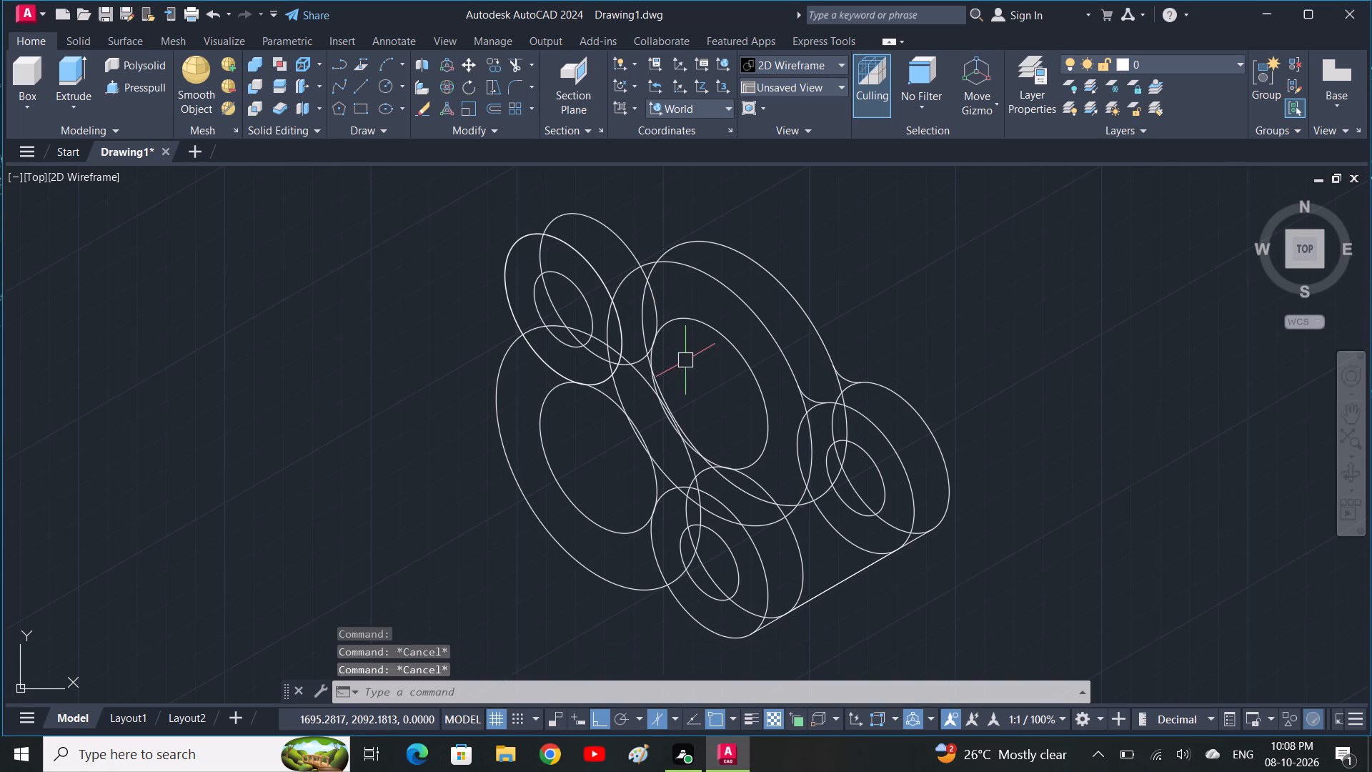
Draw a vertical construction line about 51 long upward from the centre of the flange's front central isocircle.
key("l")
key("space")
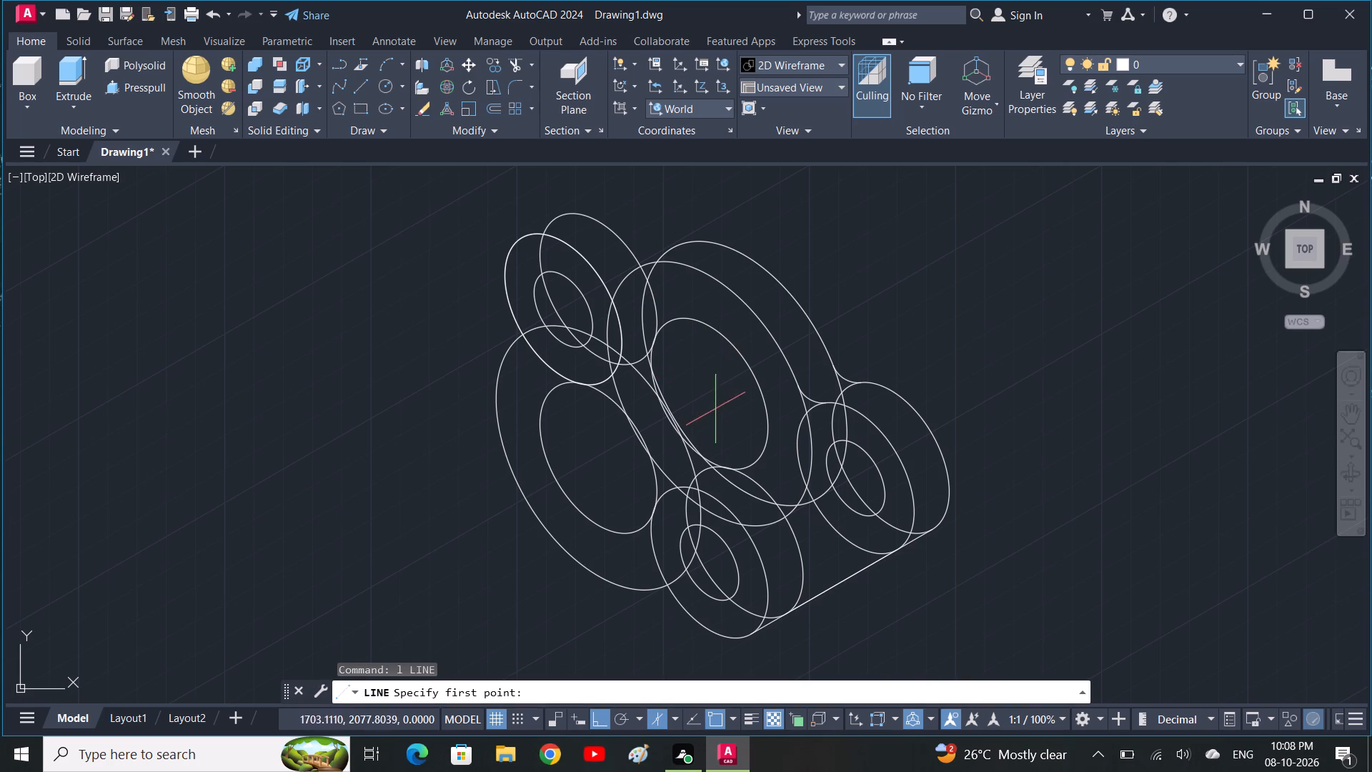
left_click(706, 393)
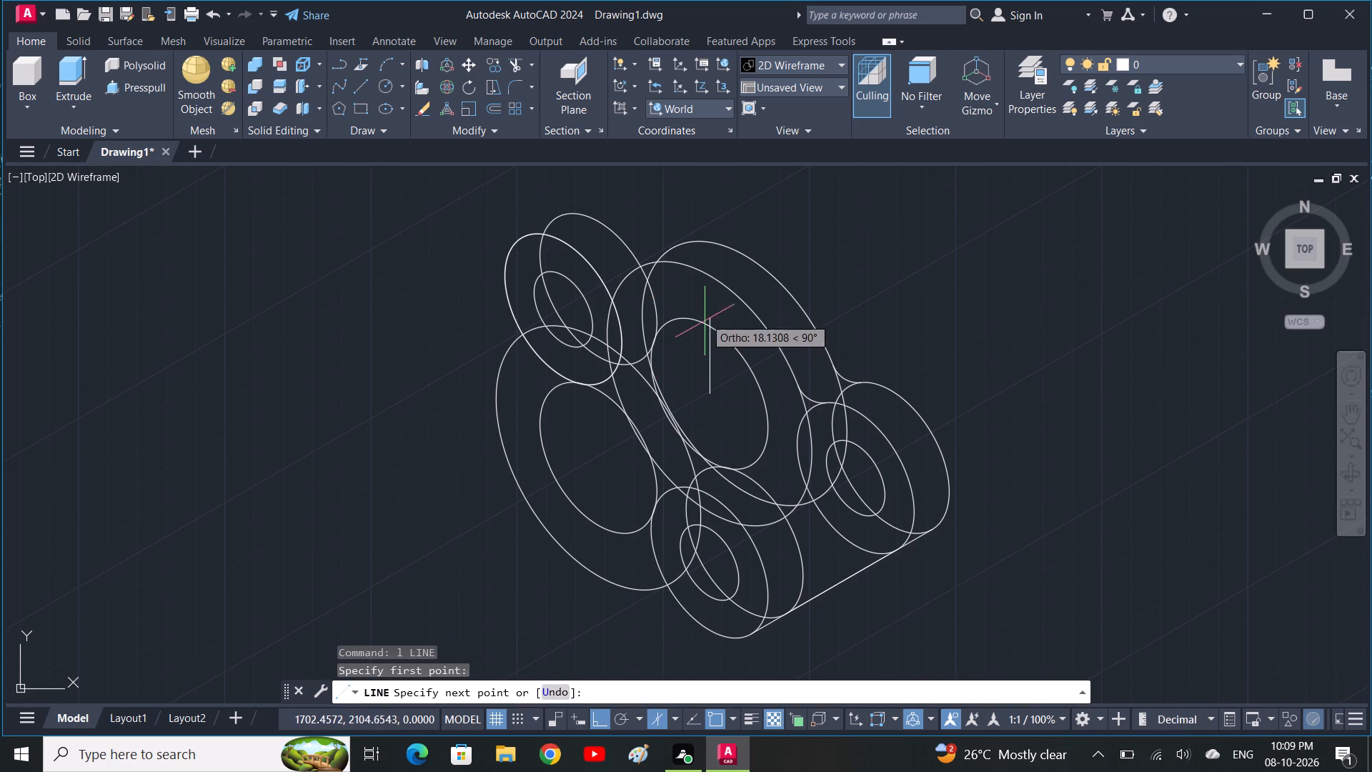
left_click(727, 208)
key("space")
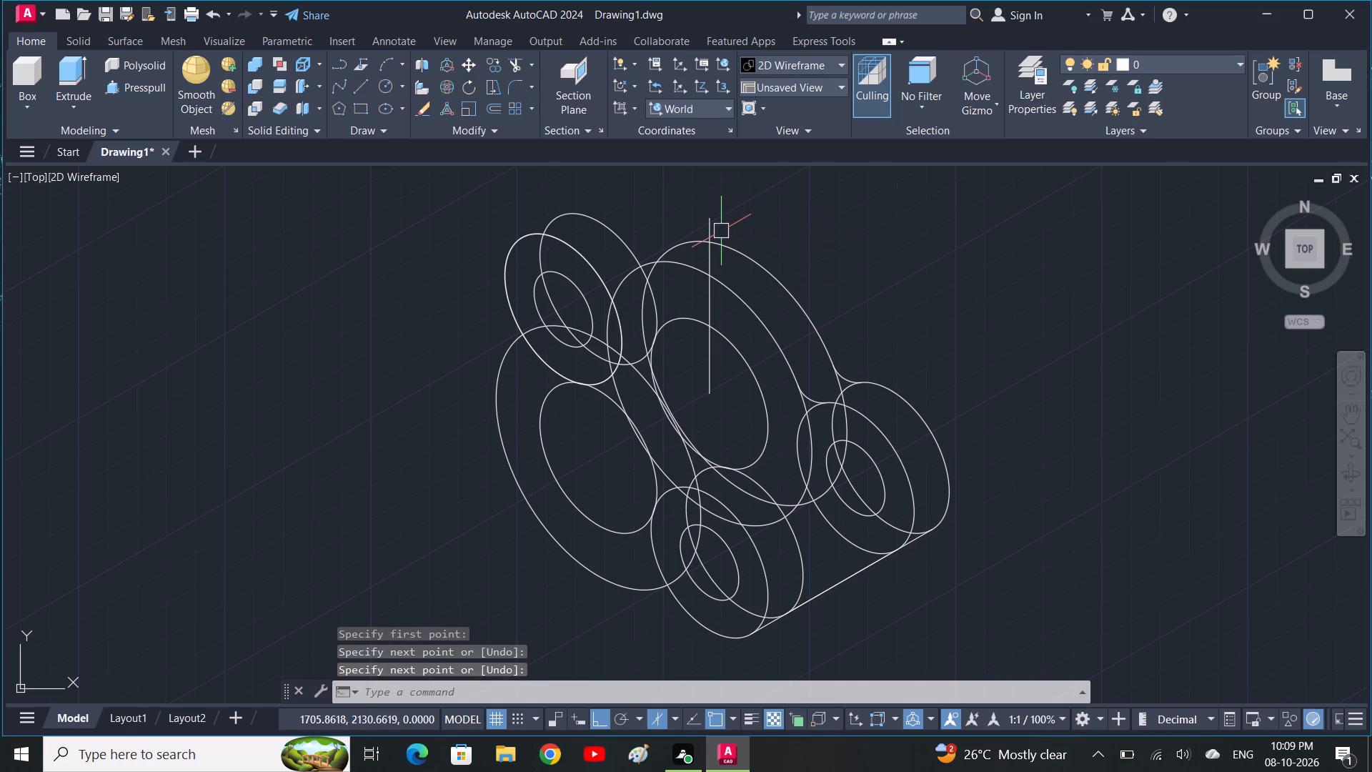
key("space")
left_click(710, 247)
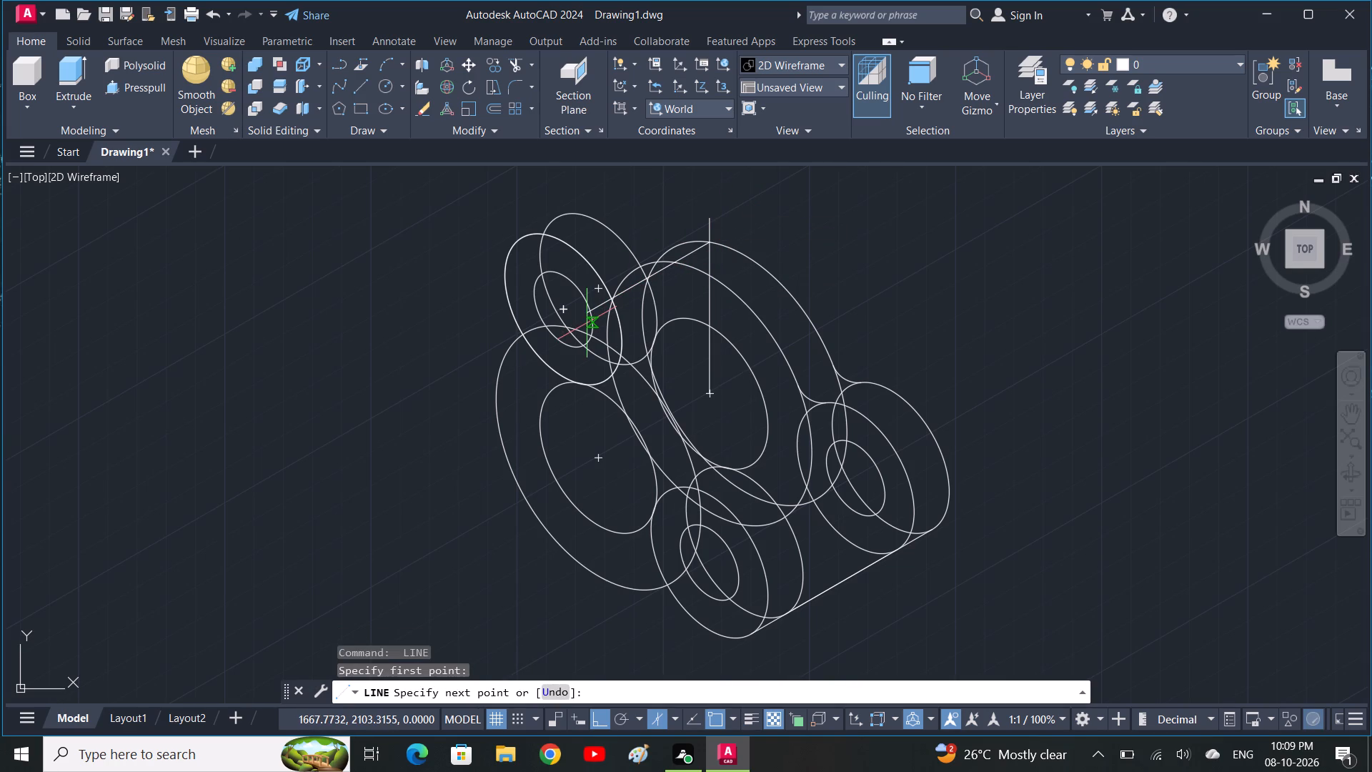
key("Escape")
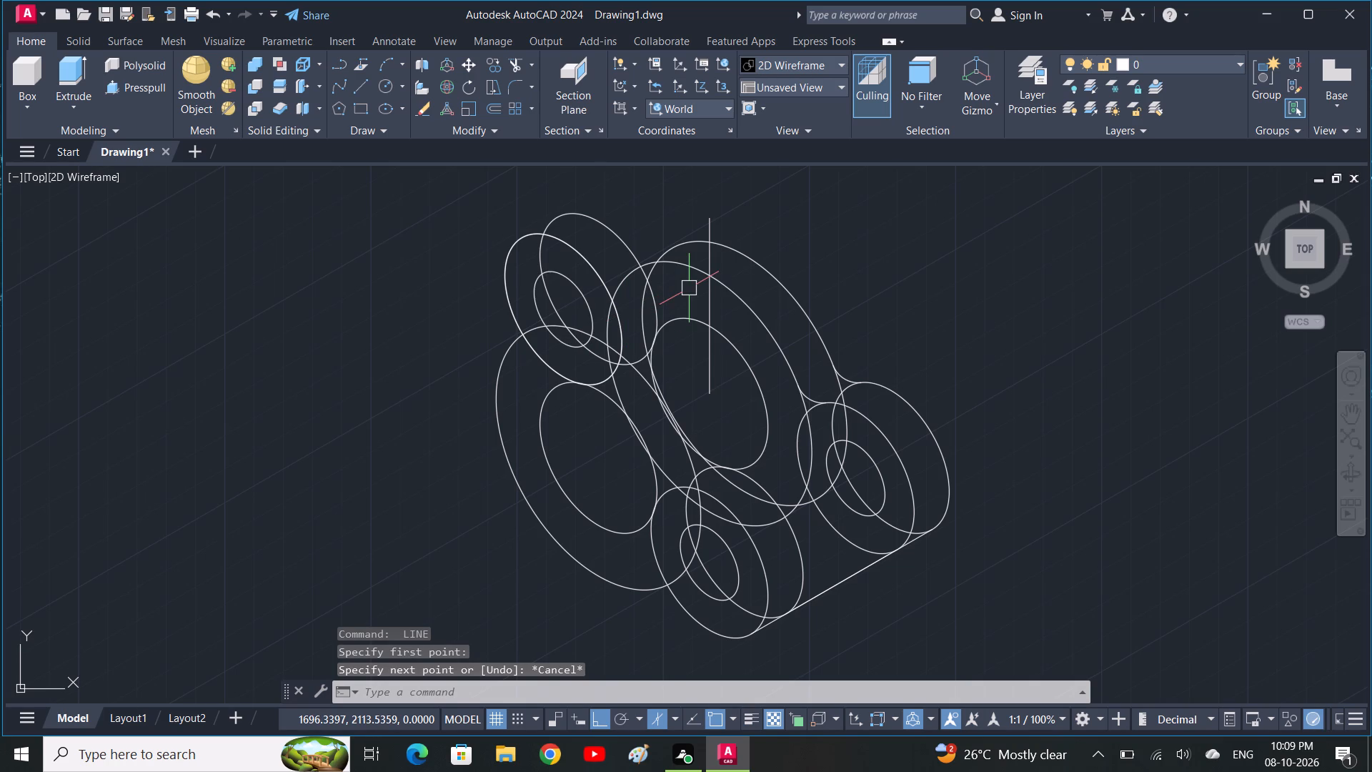
Draw a line tangent to the rear and front outer isocircles of the upper-left boss.
key("l")
key("space")
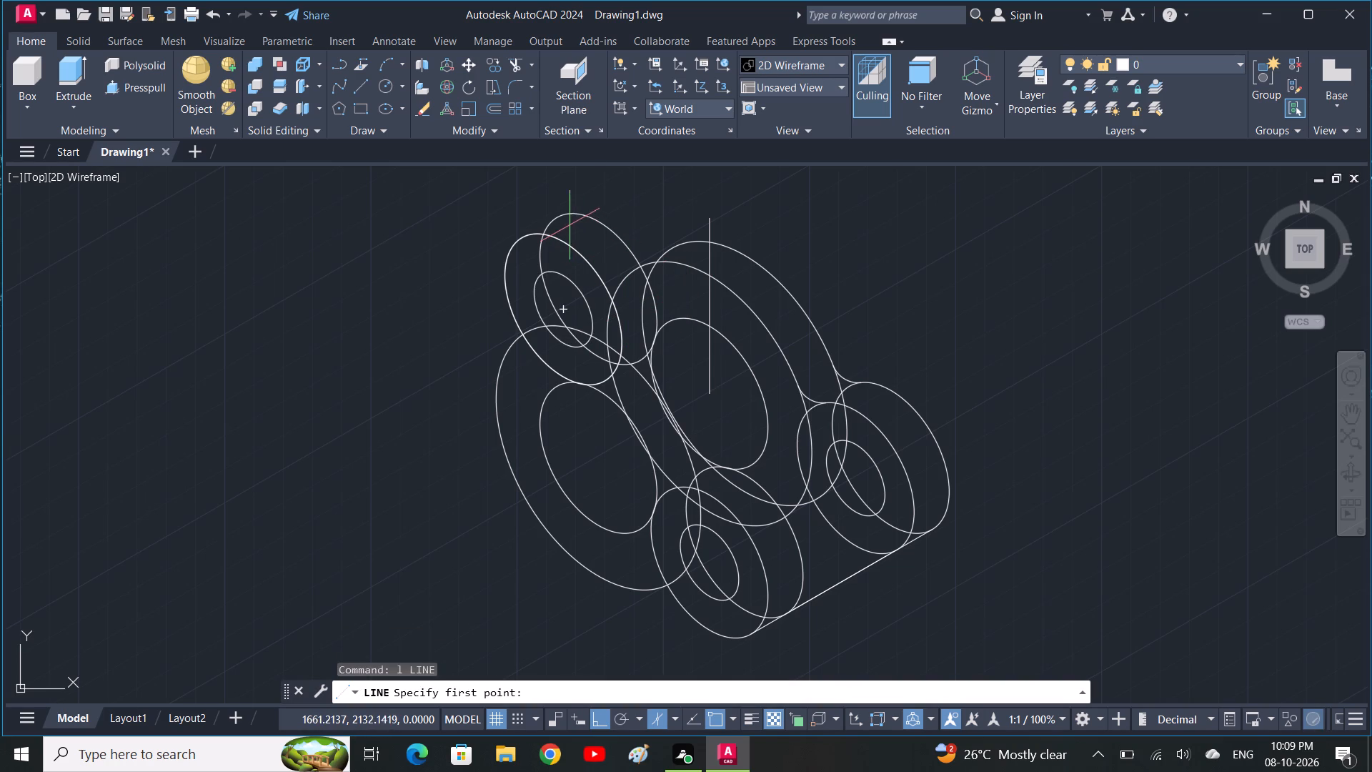
left_click(557, 220)
left_click(522, 231)
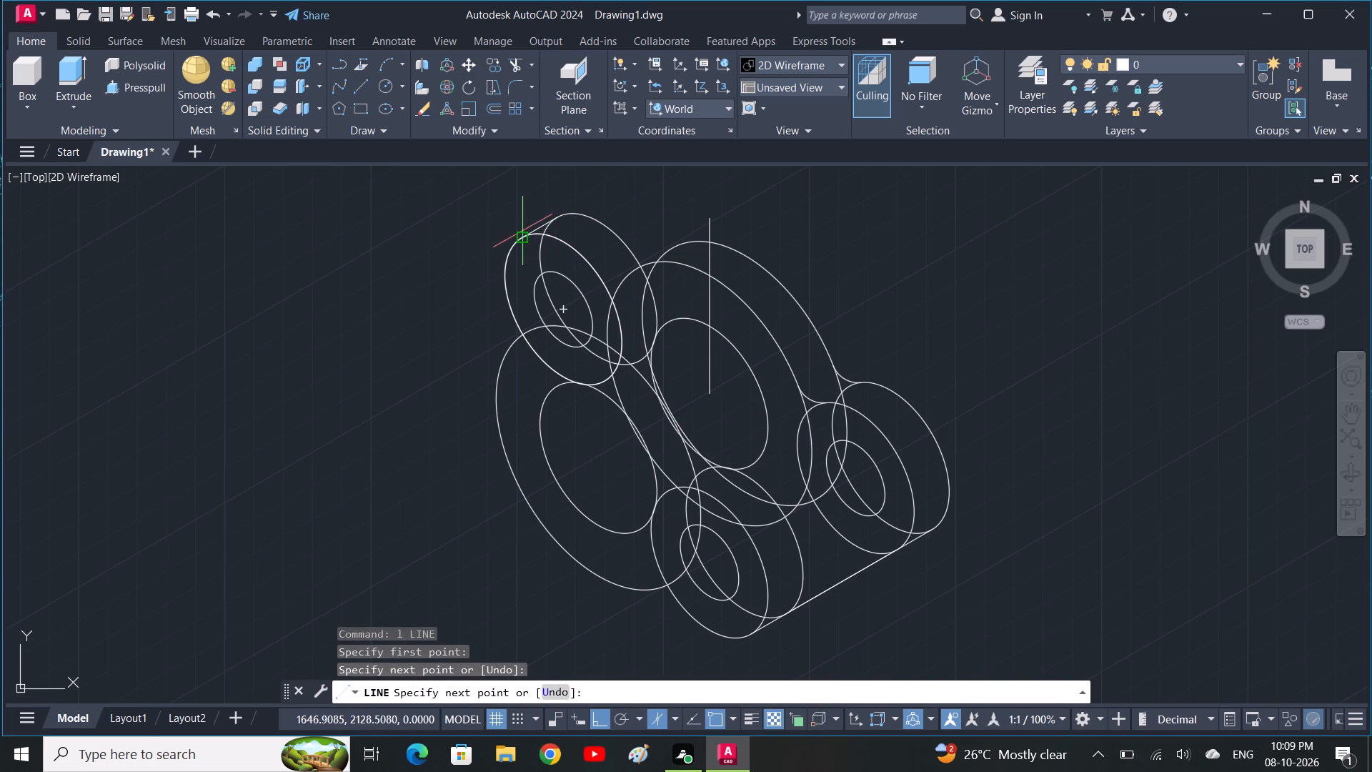
key("space")
Trim the upper-left boss's rear outer isocircle from the tangent line to the boss's hole, where the front face hides it.
type("tr")
key("space")
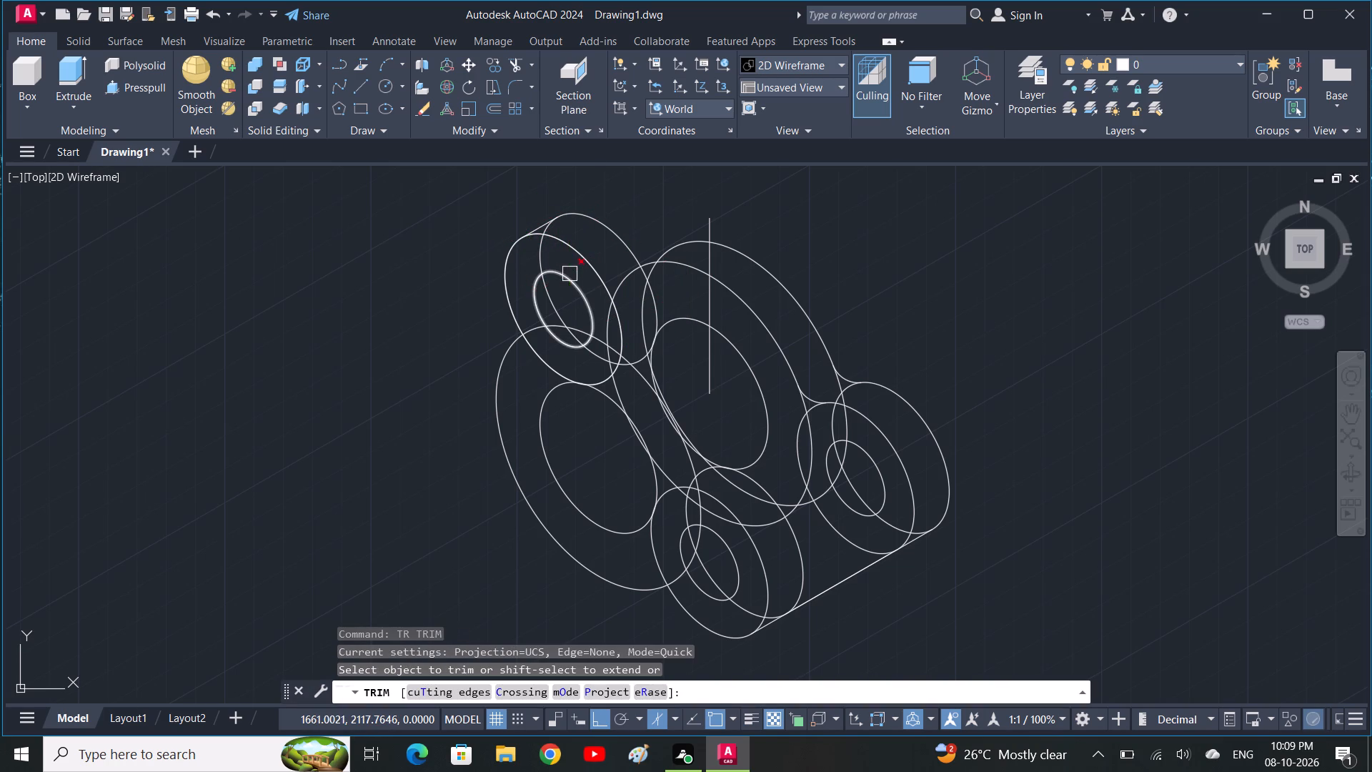
scroll(562, 241, "up", 3)
left_click(479, 197)
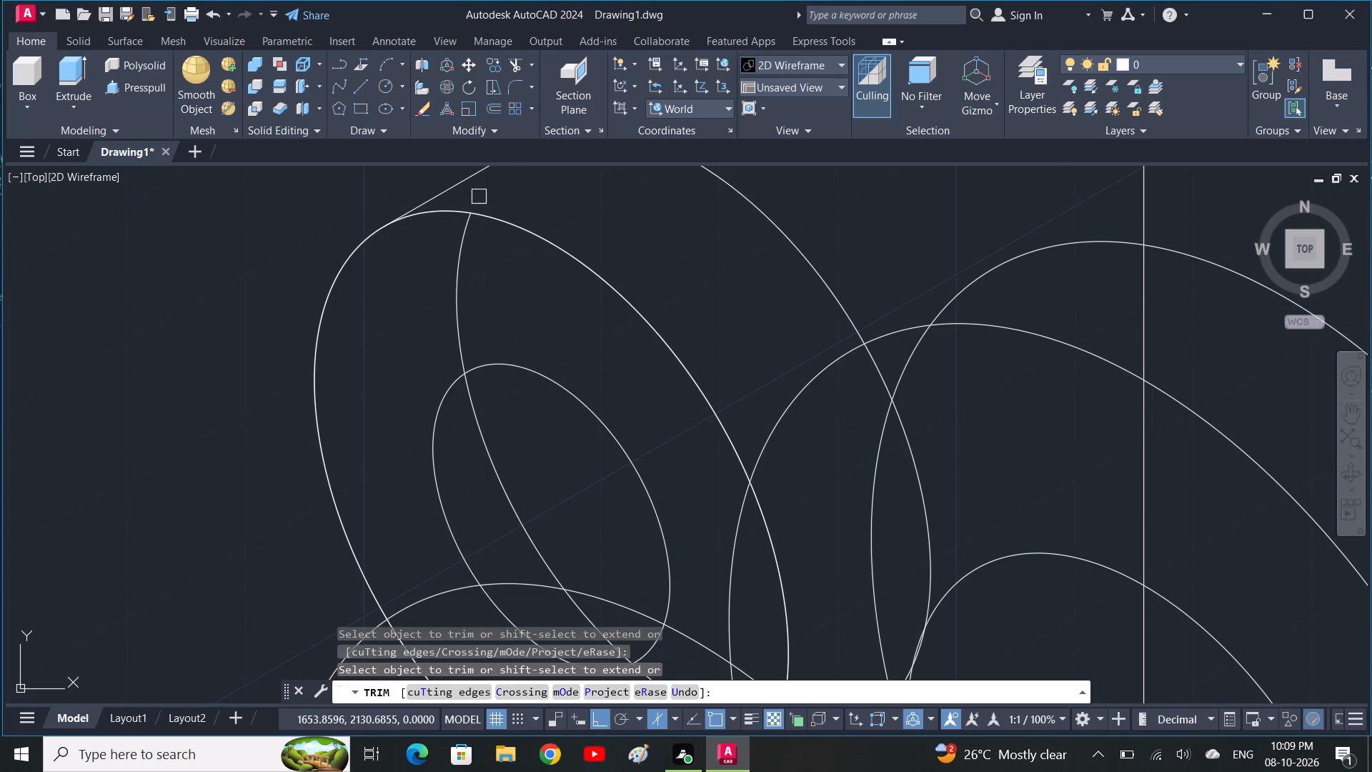
left_click(461, 263)
Trim the parts of the upper-left boss's hole and its front and rear outer isocircles that lie inside the hub's outer isocircle.
scroll(462, 263, "down", 3)
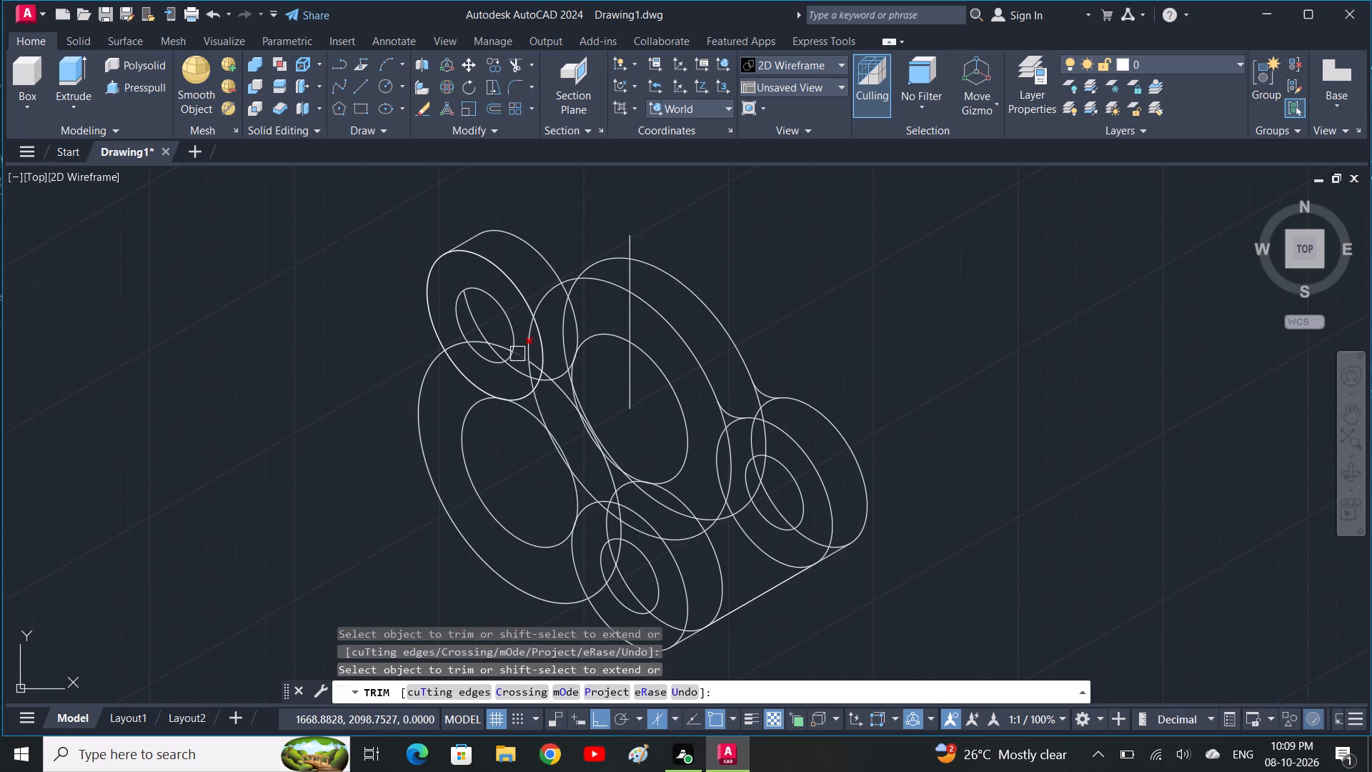
scroll(500, 365, "up", 2)
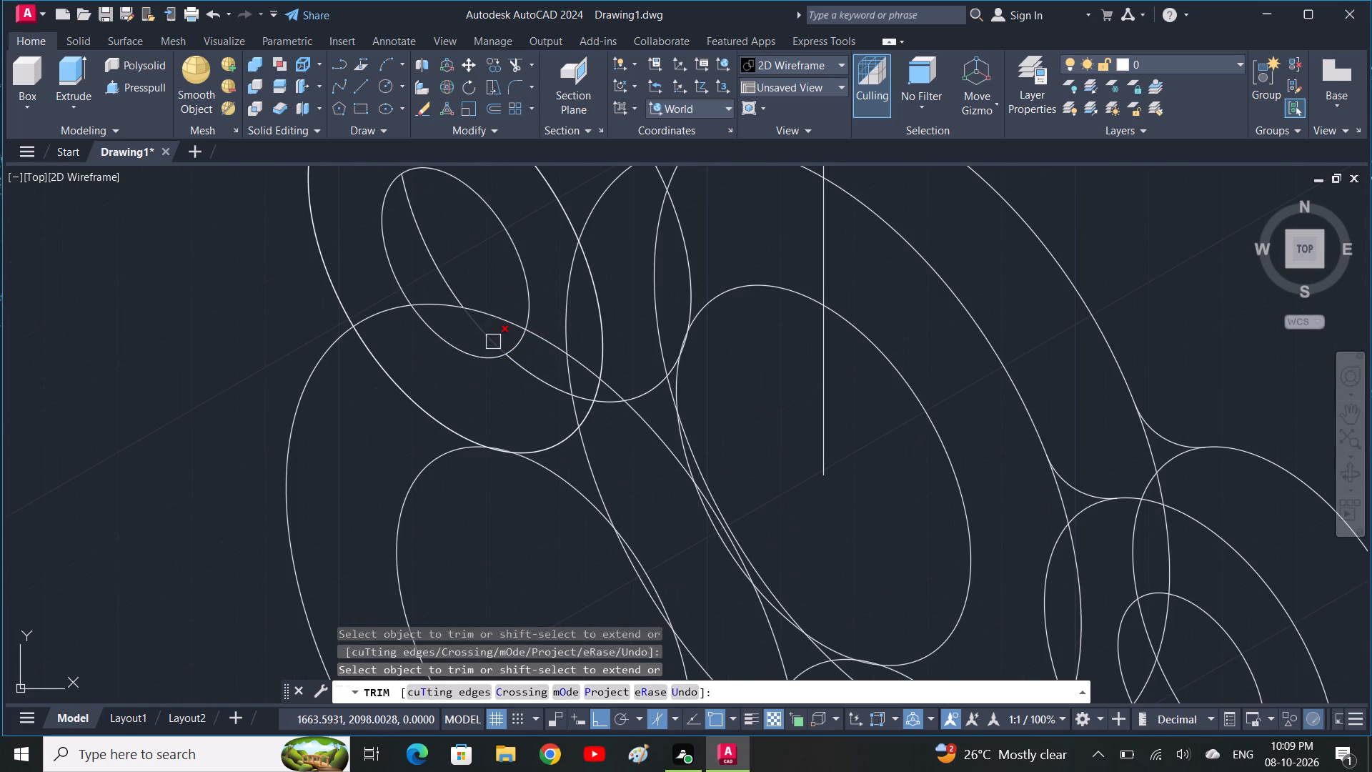
left_click(493, 342)
left_click(467, 351)
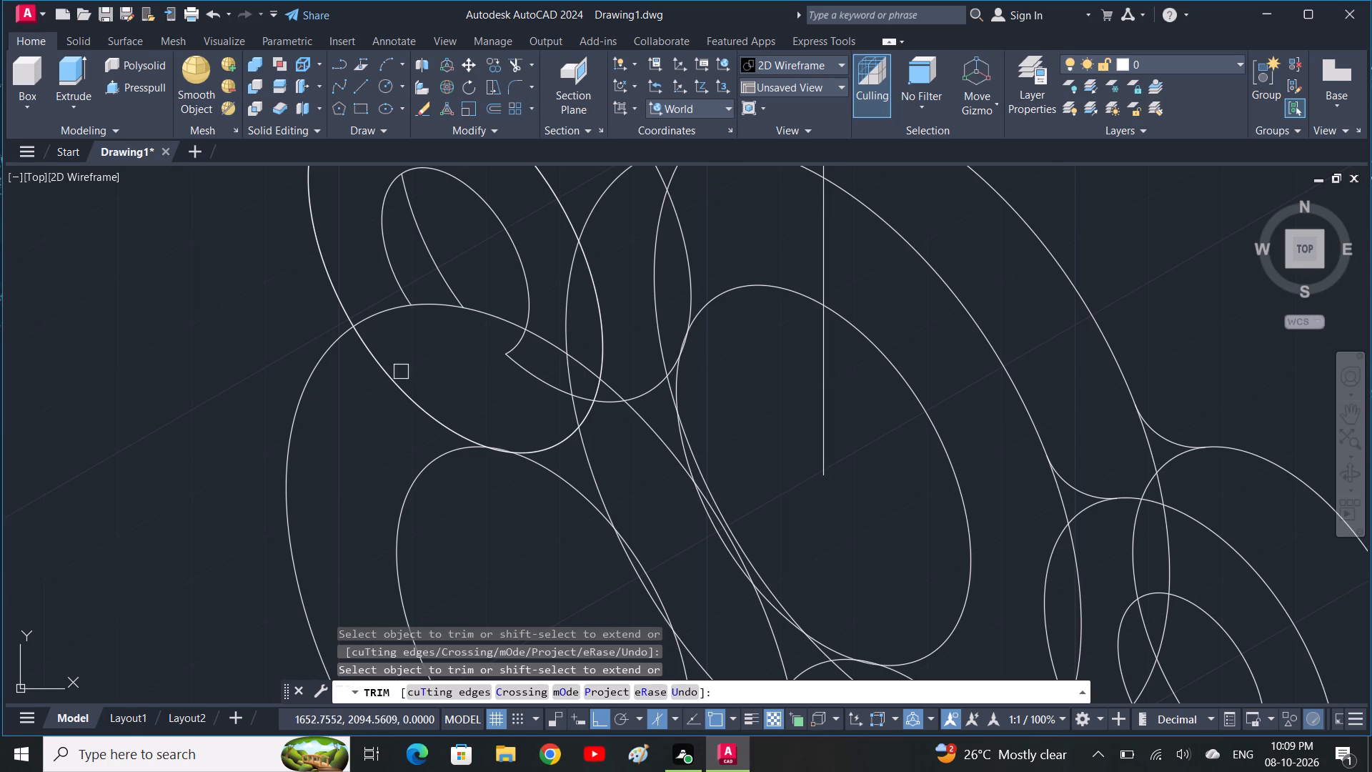
left_click(394, 375)
left_click(386, 377)
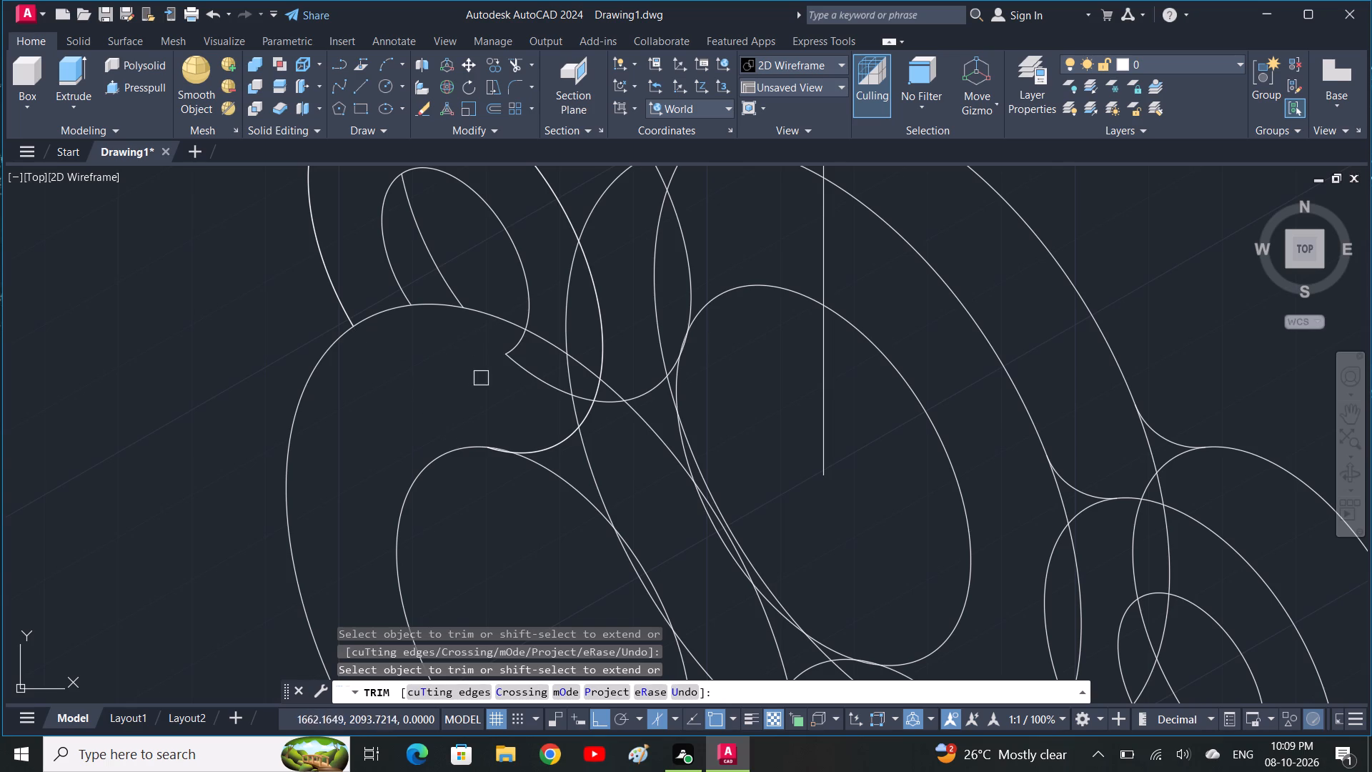
left_click(512, 358)
left_click(514, 352)
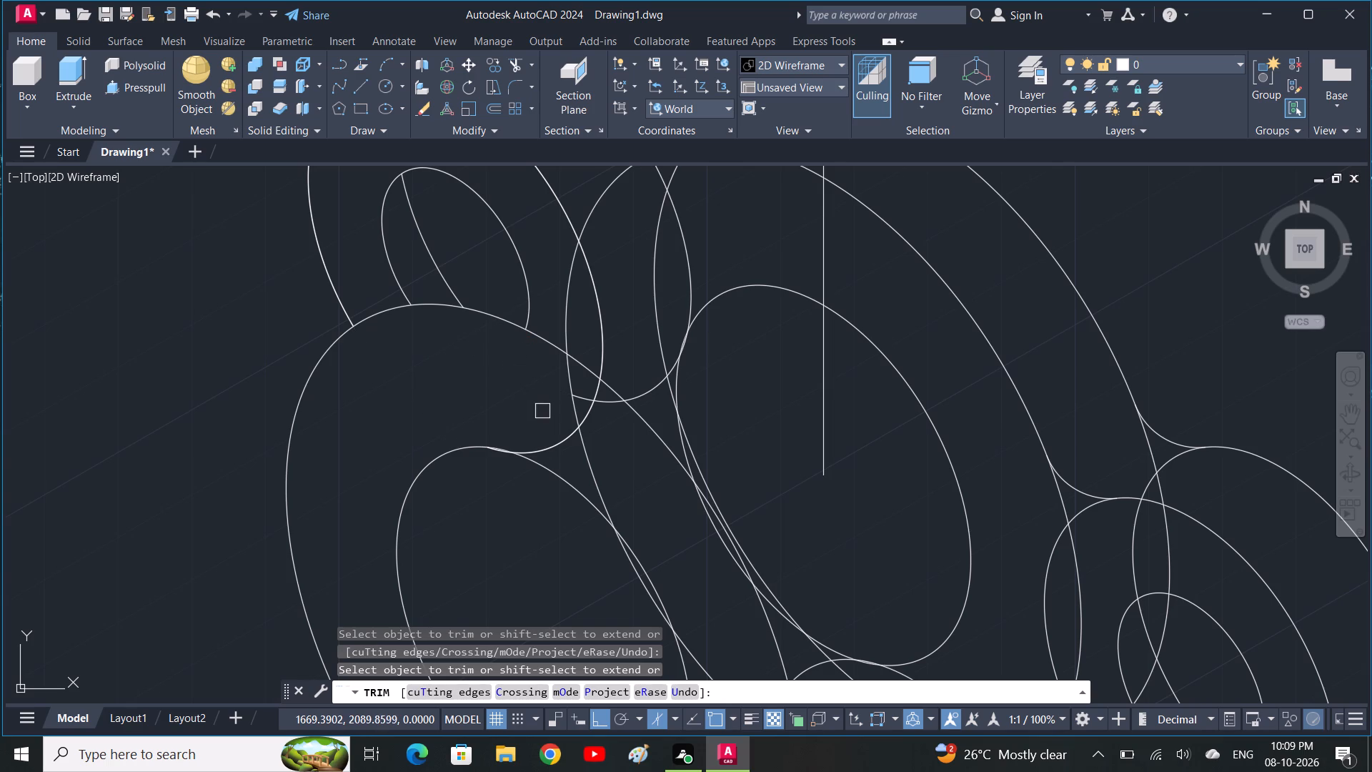
Trim the parts of the flange's front and rear central outer isocircles that the upper-left boss hides.
scroll(544, 416, "down", 1)
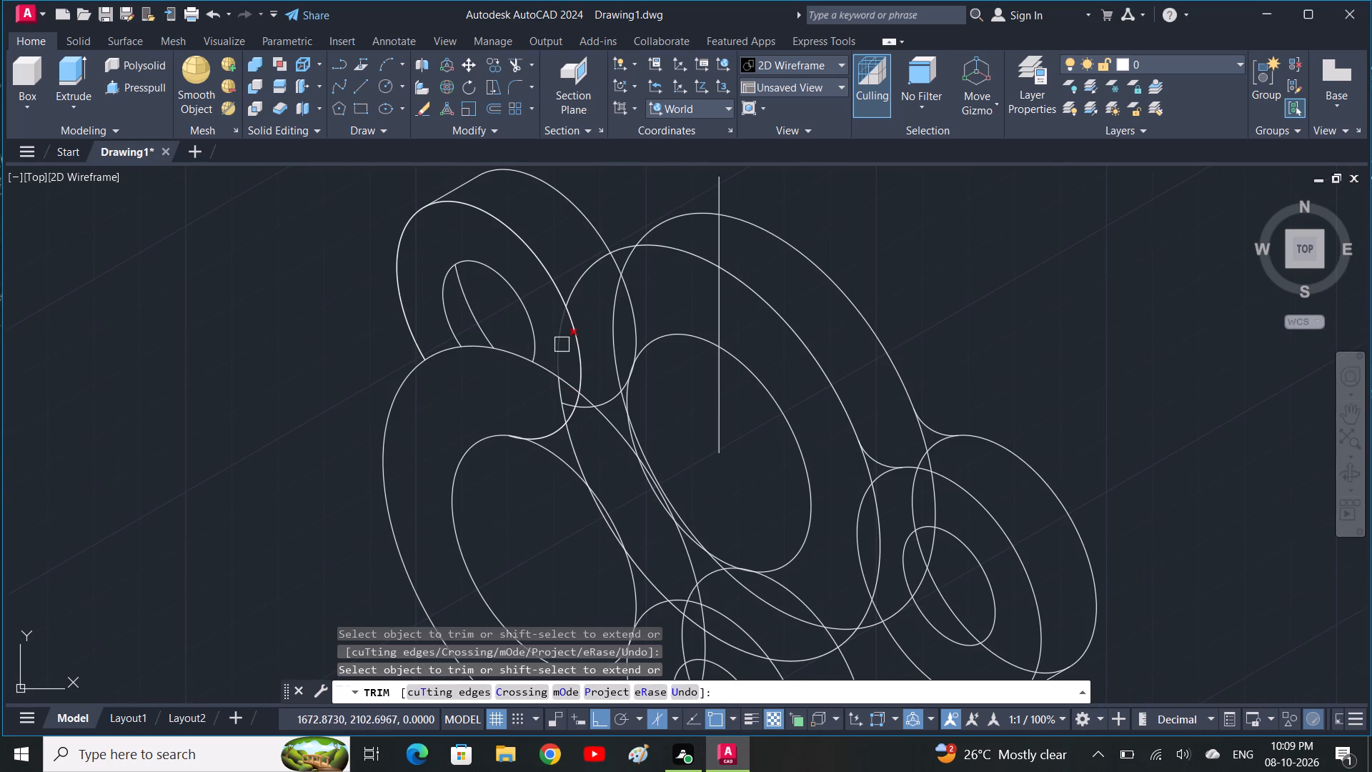
left_click(561, 341)
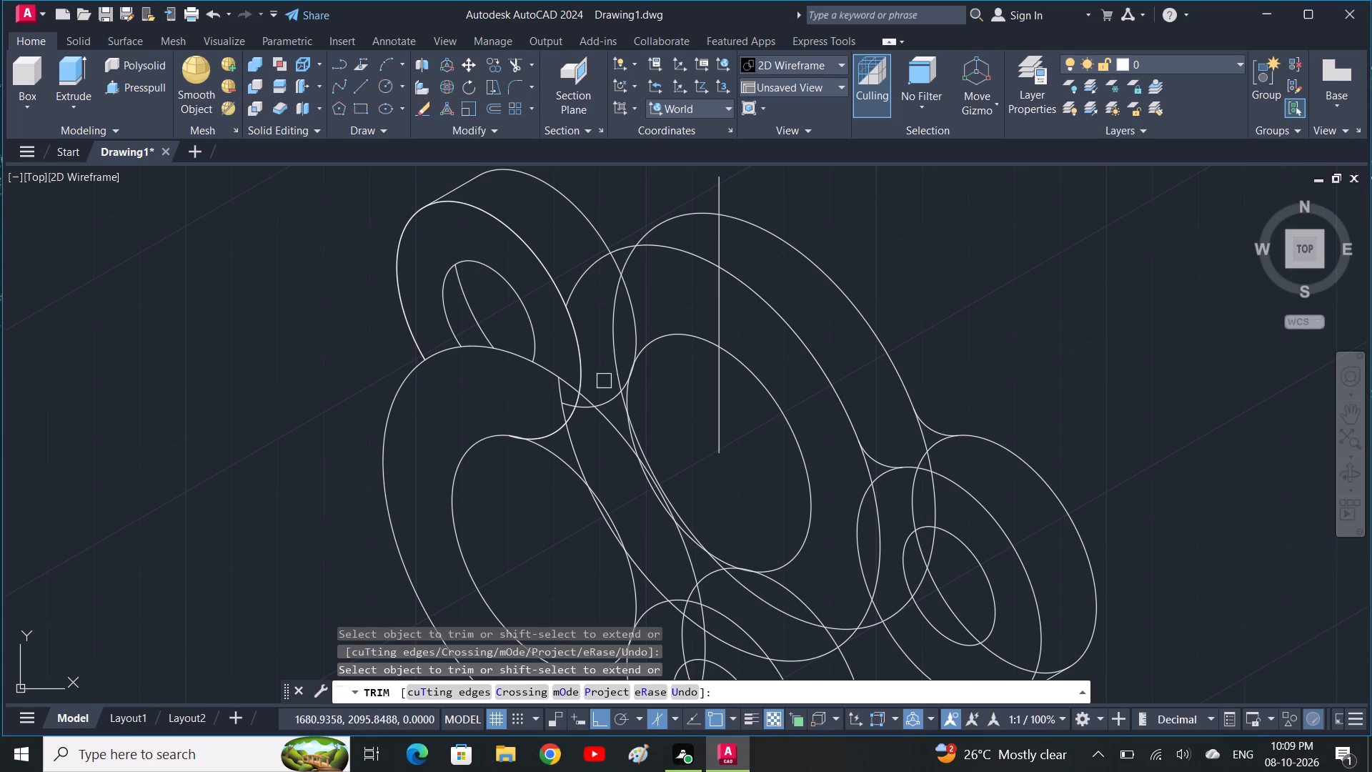
left_click(598, 266)
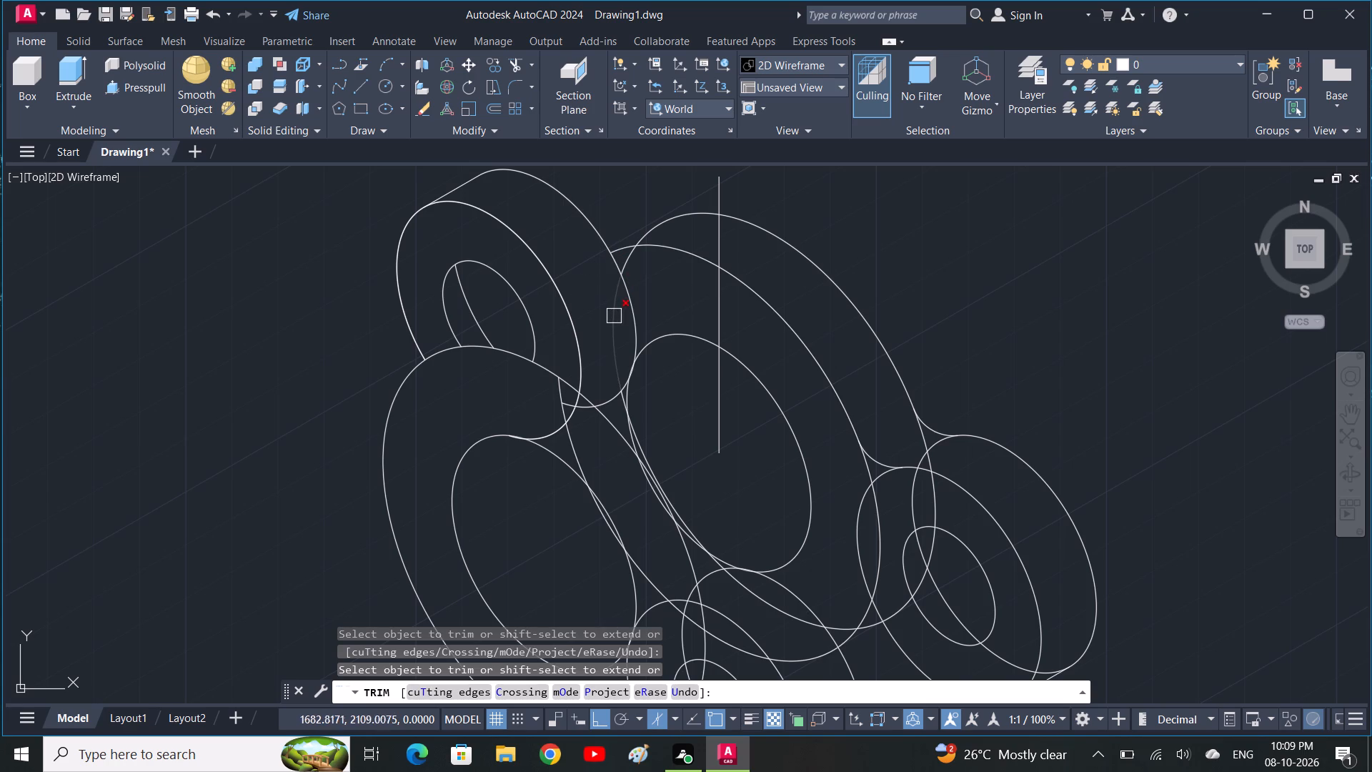
left_click(613, 322)
scroll(621, 282, "up", 3)
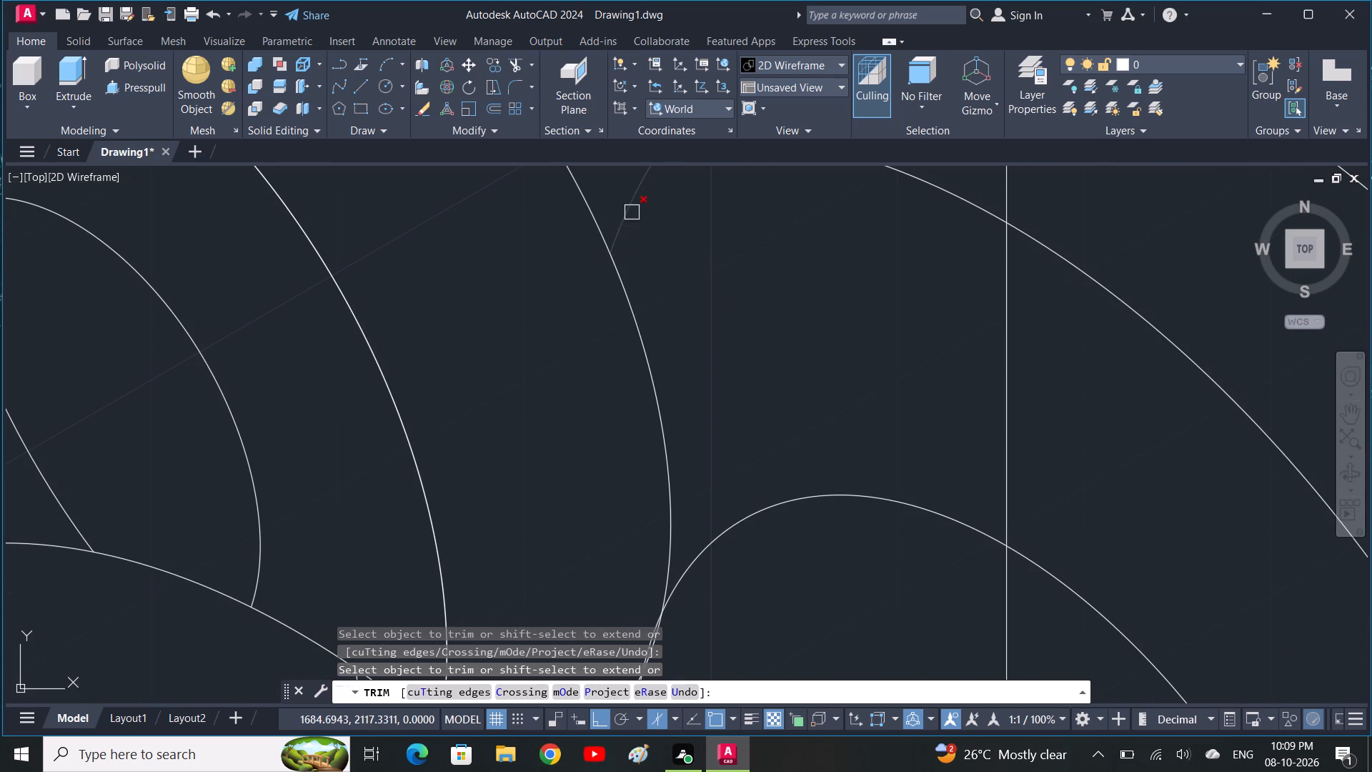
left_click(632, 212)
Trim the overlapping ends of the fillet and the flange's front outer isocircle where the upper-left boss meets the hub.
scroll(632, 215, "down", 5)
scroll(624, 294, "up", 3)
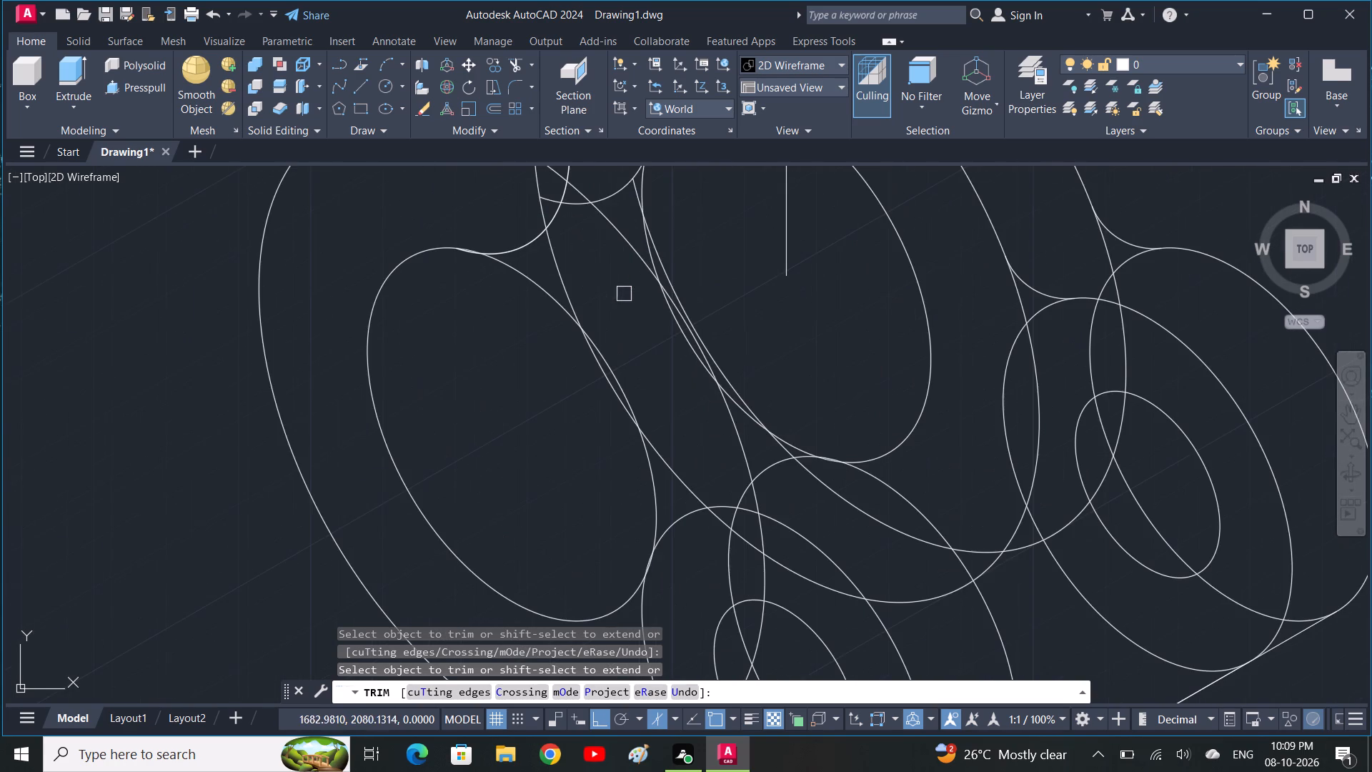
middle_click_drag(592, 274, 727, 432)
scroll(652, 362, "up", 2)
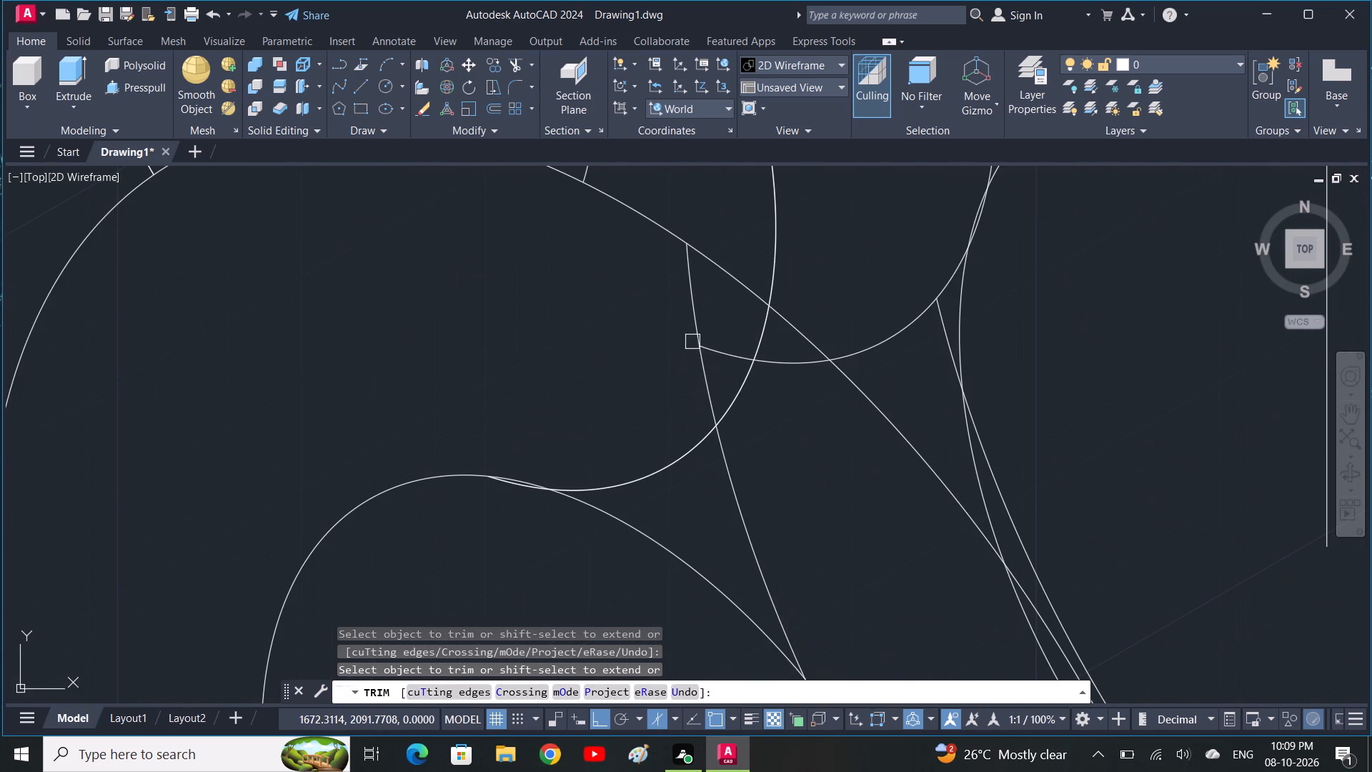
left_click(697, 337)
left_click(699, 337)
left_click(714, 357)
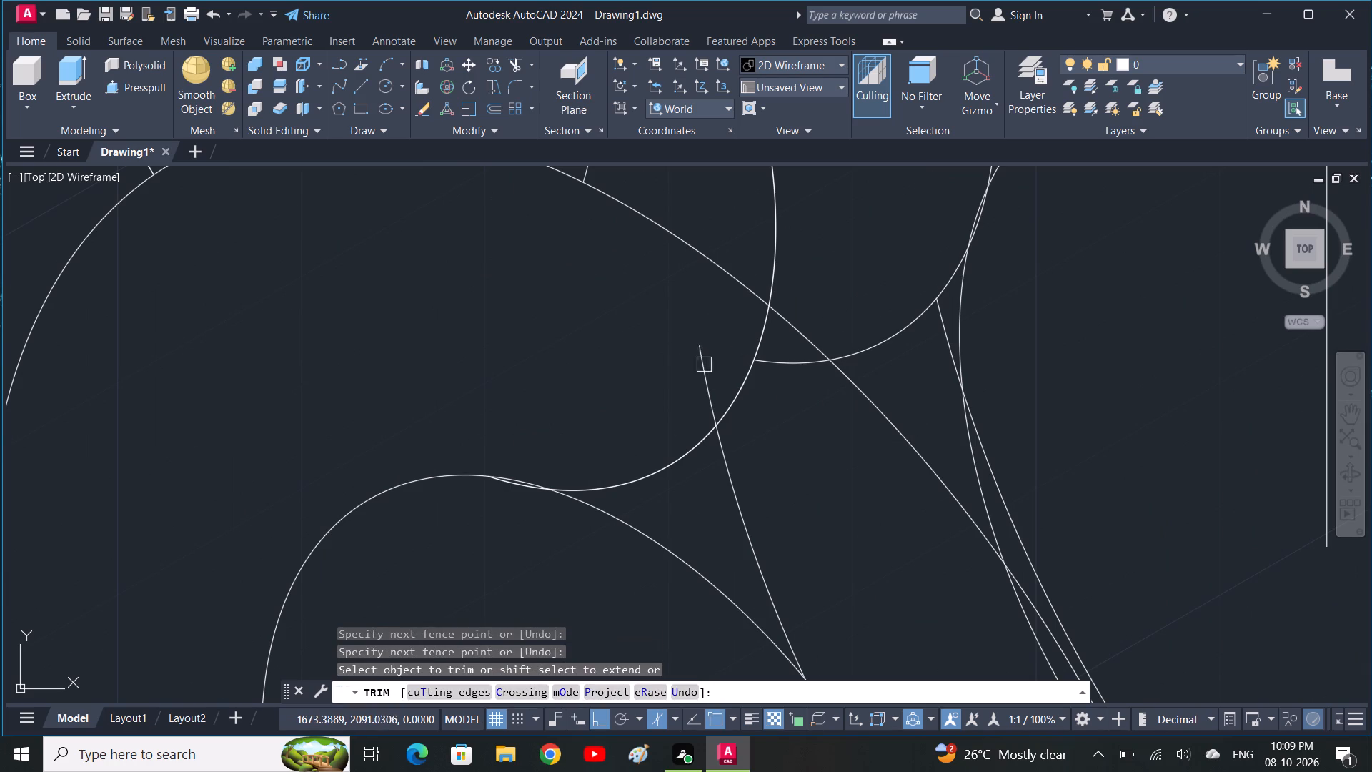
left_click(696, 370)
Trim the flange's front outer isocircle where the hub hides it, from the upper-left boss's fillet to the lower boss.
scroll(706, 375, "down", 4)
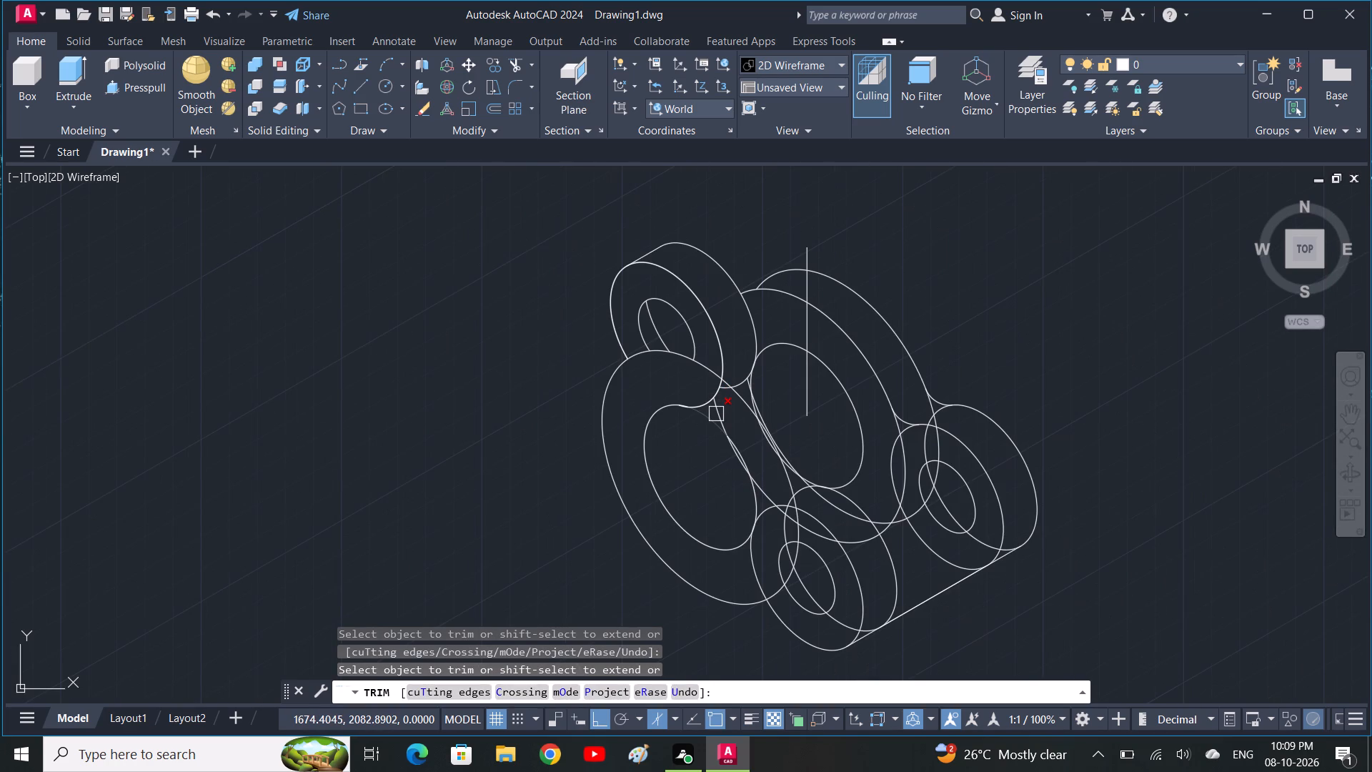
scroll(712, 417, "up", 3)
left_click(729, 391)
scroll(730, 391, "down", 6)
scroll(740, 405, "up", 4)
middle_click_drag(749, 436, 746, 430)
scroll(749, 436, "up", 3)
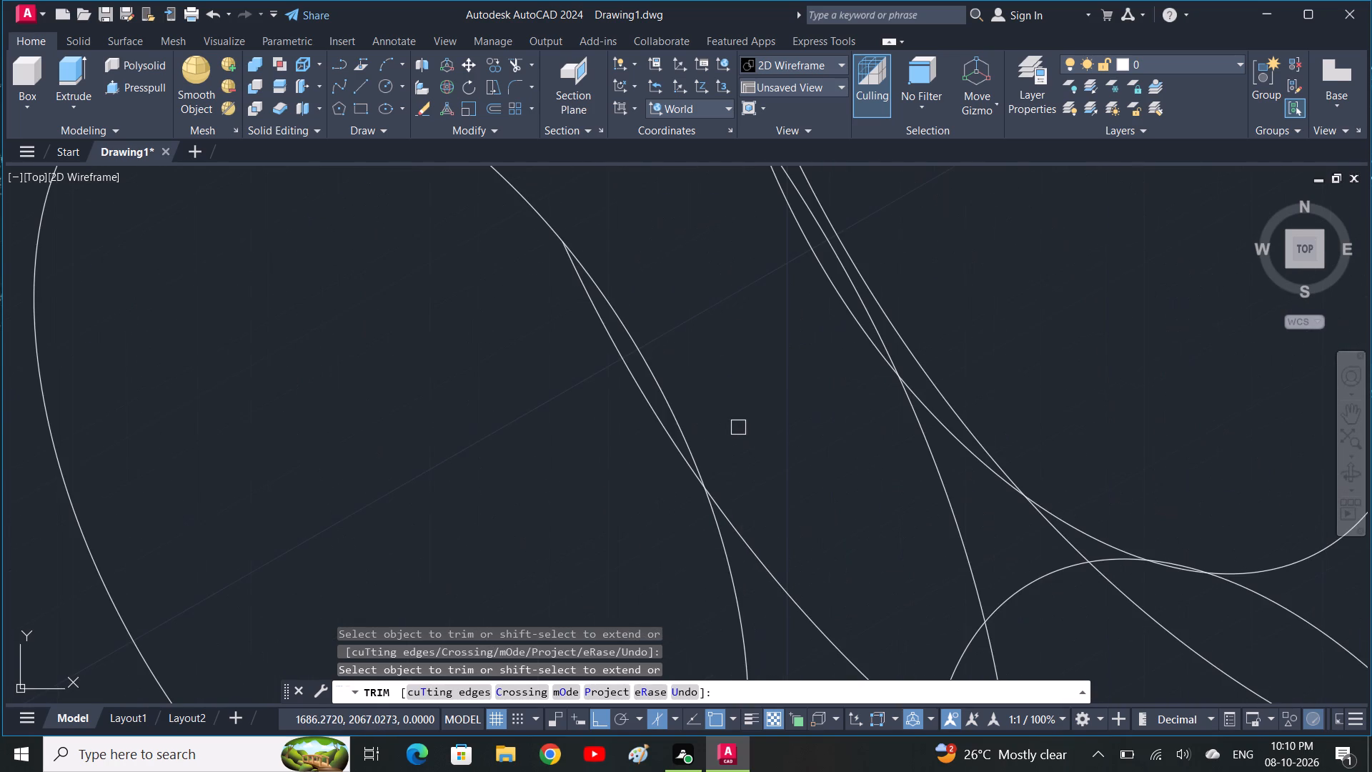
middle_click_drag(744, 417, 745, 437)
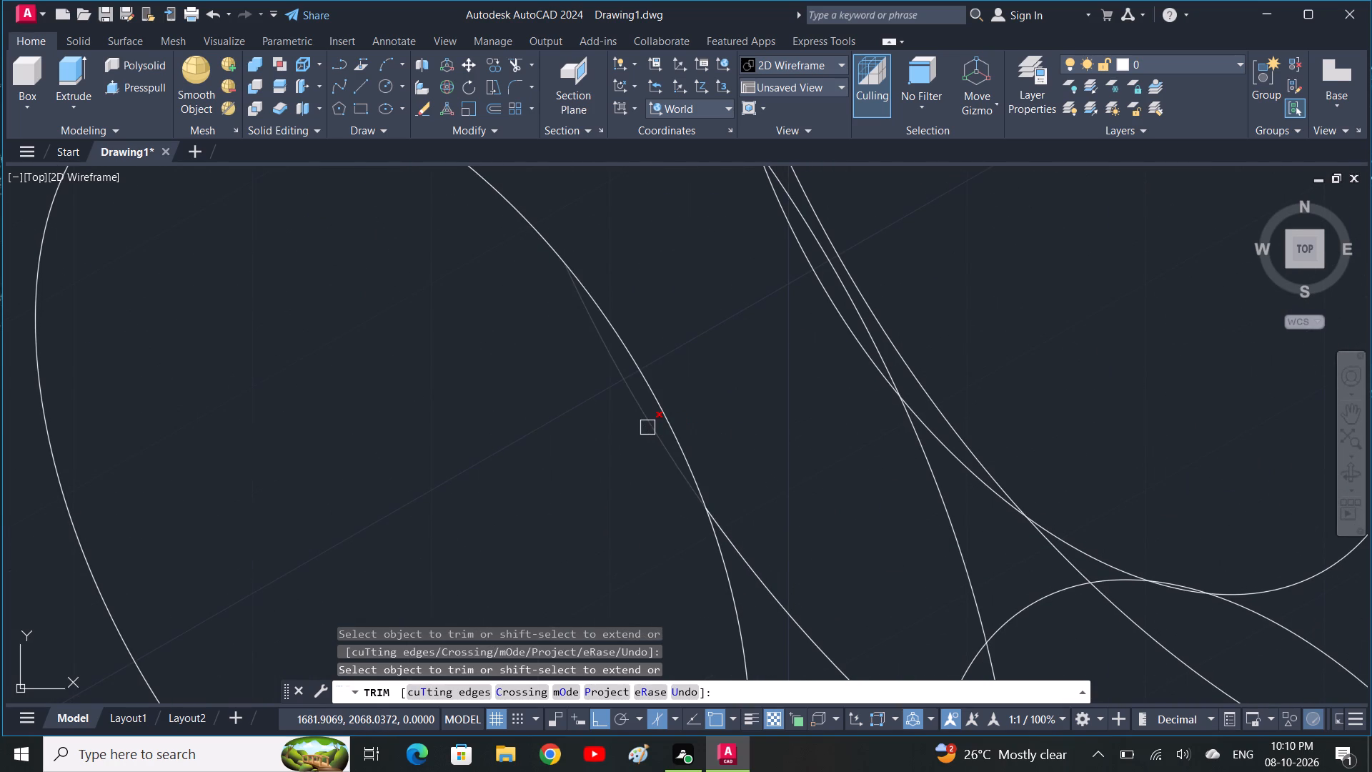
left_click(647, 427)
scroll(673, 408, "down", 2)
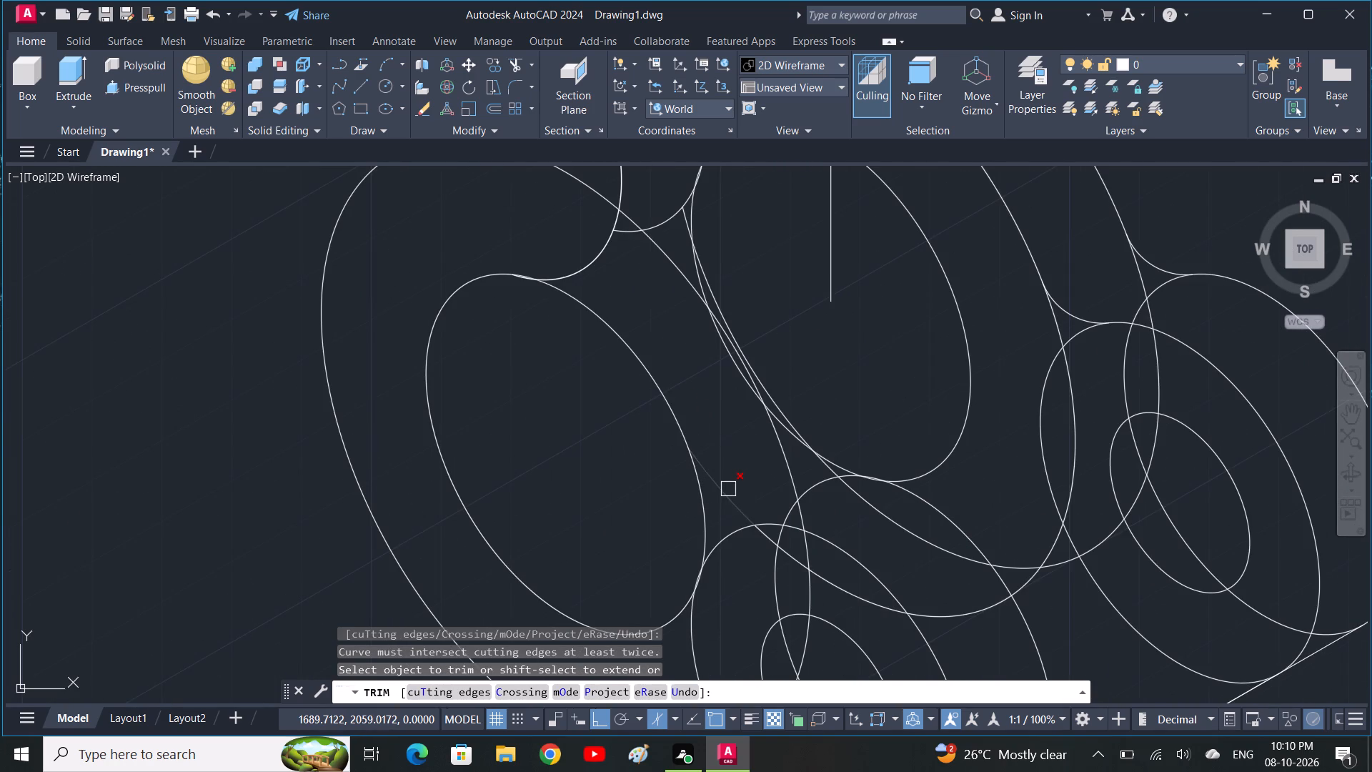
scroll(728, 489, "down", 1)
left_click(745, 498)
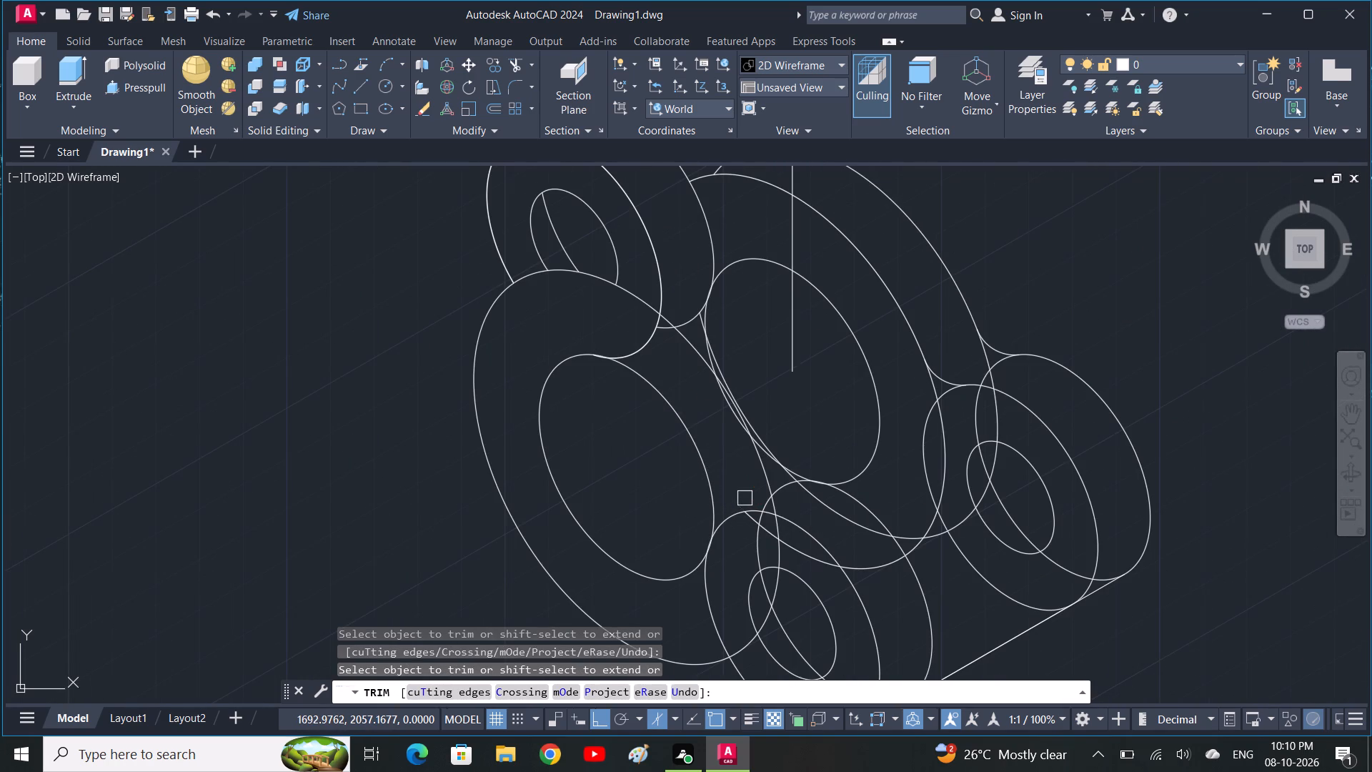
Trim the parts of the flange's front outer isocircle that lie inside the lower boss's front outer isocircle.
scroll(765, 532, "up", 3)
left_click(764, 526)
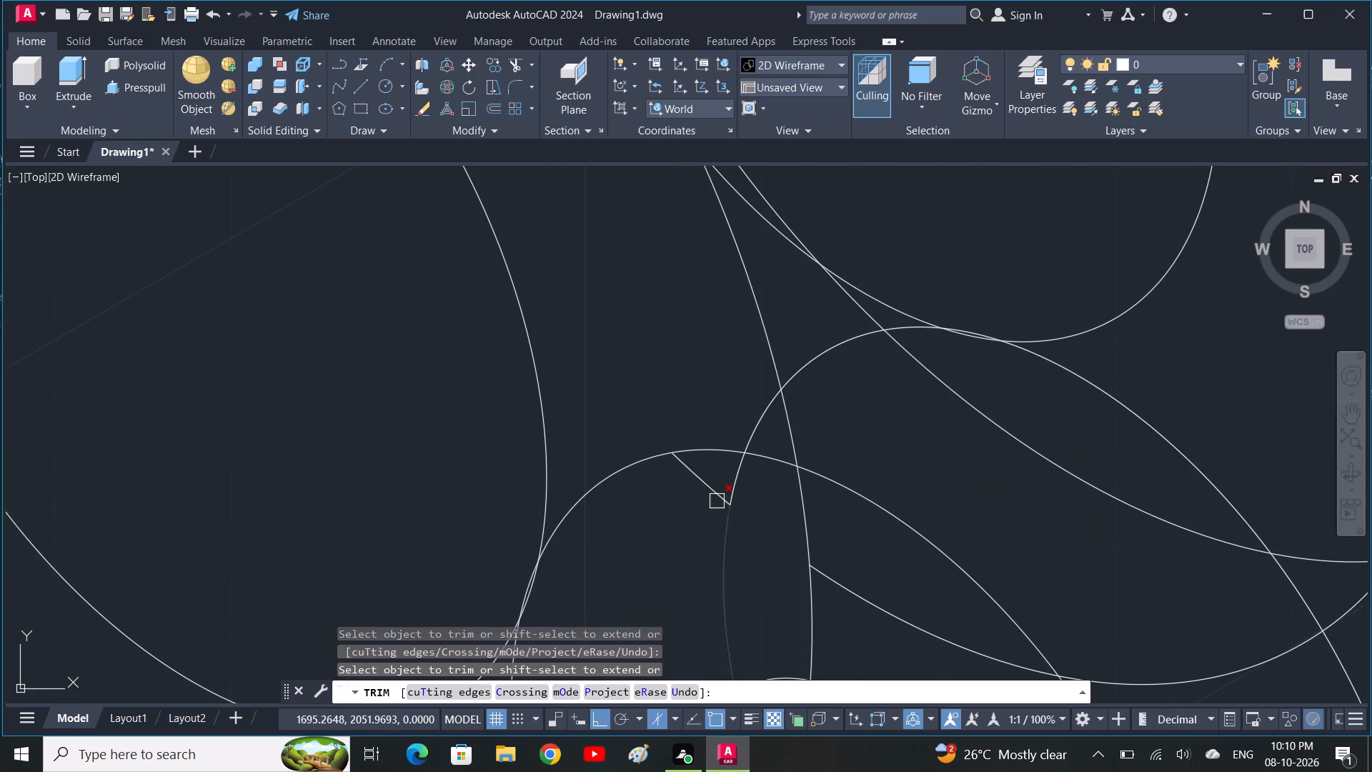
left_click(707, 484)
scroll(752, 490, "down", 2)
left_click(830, 548)
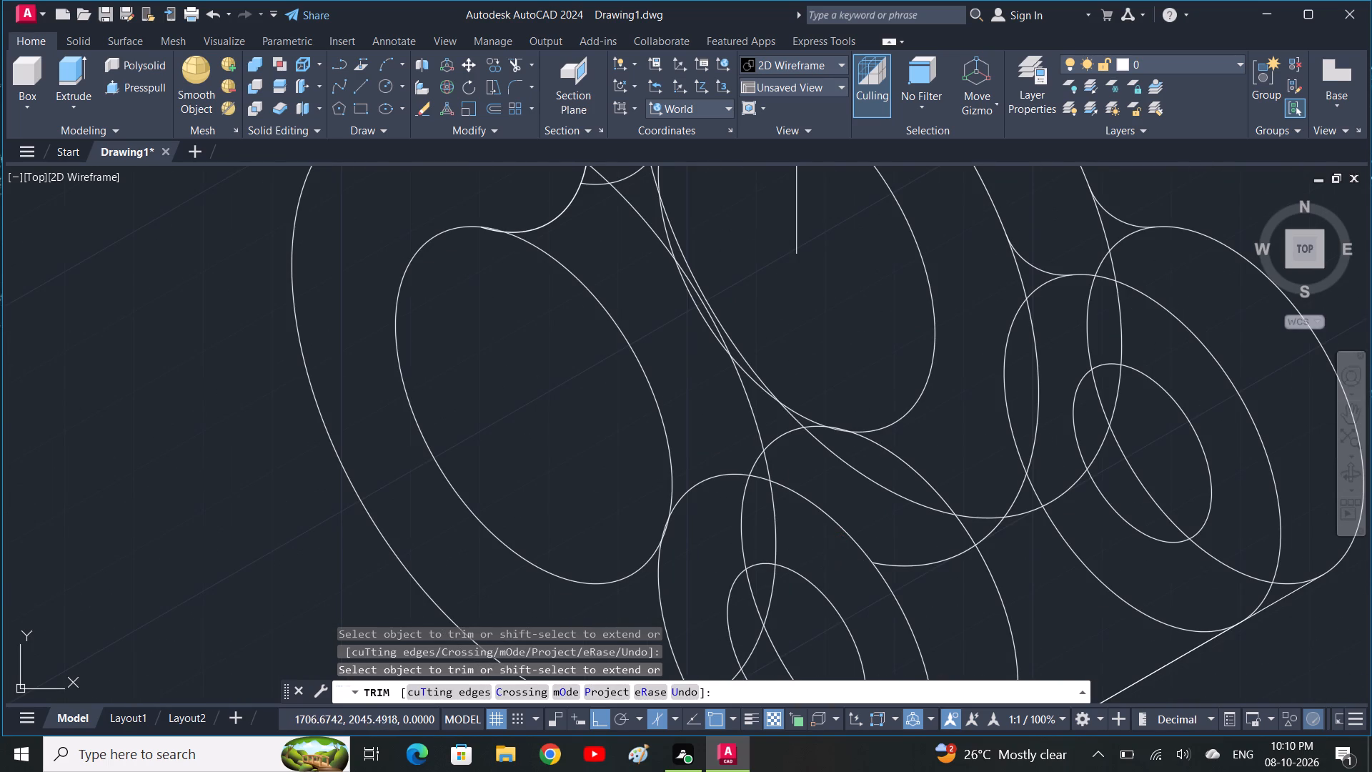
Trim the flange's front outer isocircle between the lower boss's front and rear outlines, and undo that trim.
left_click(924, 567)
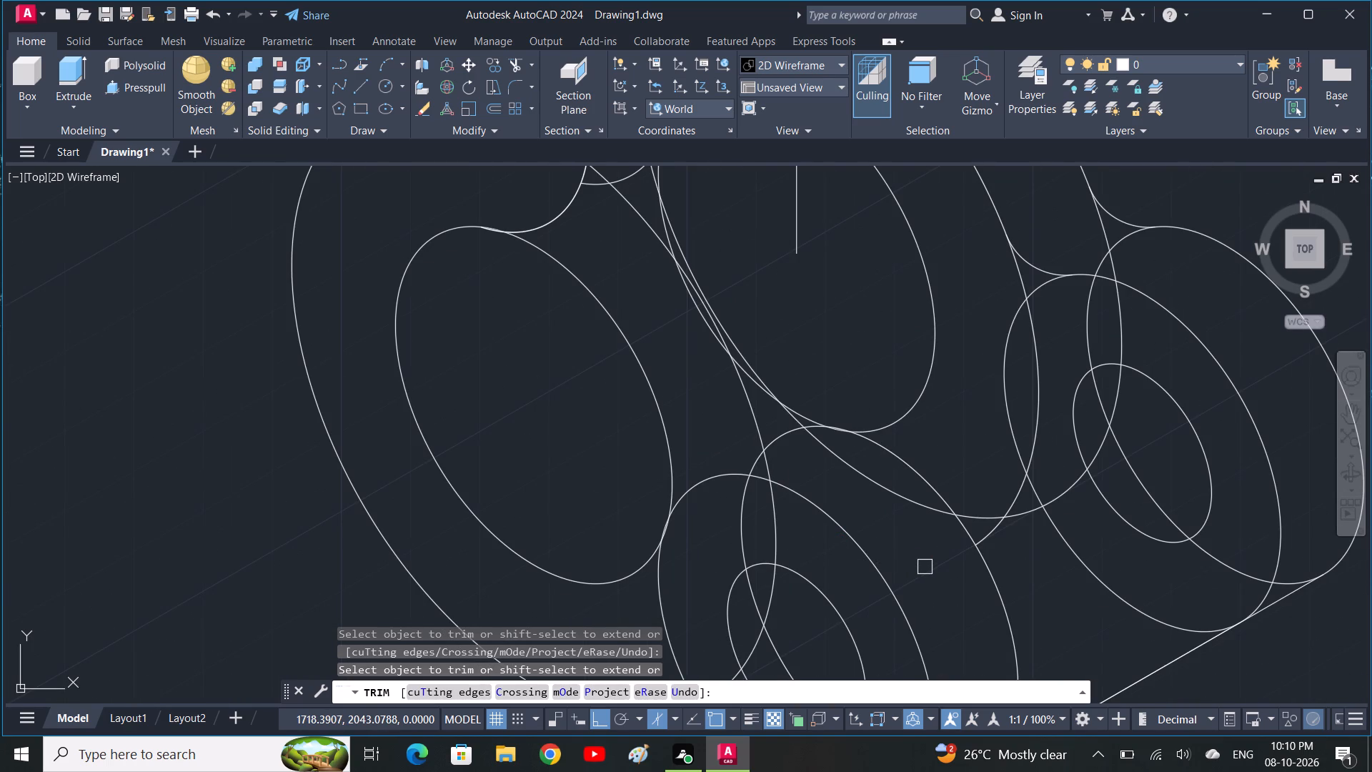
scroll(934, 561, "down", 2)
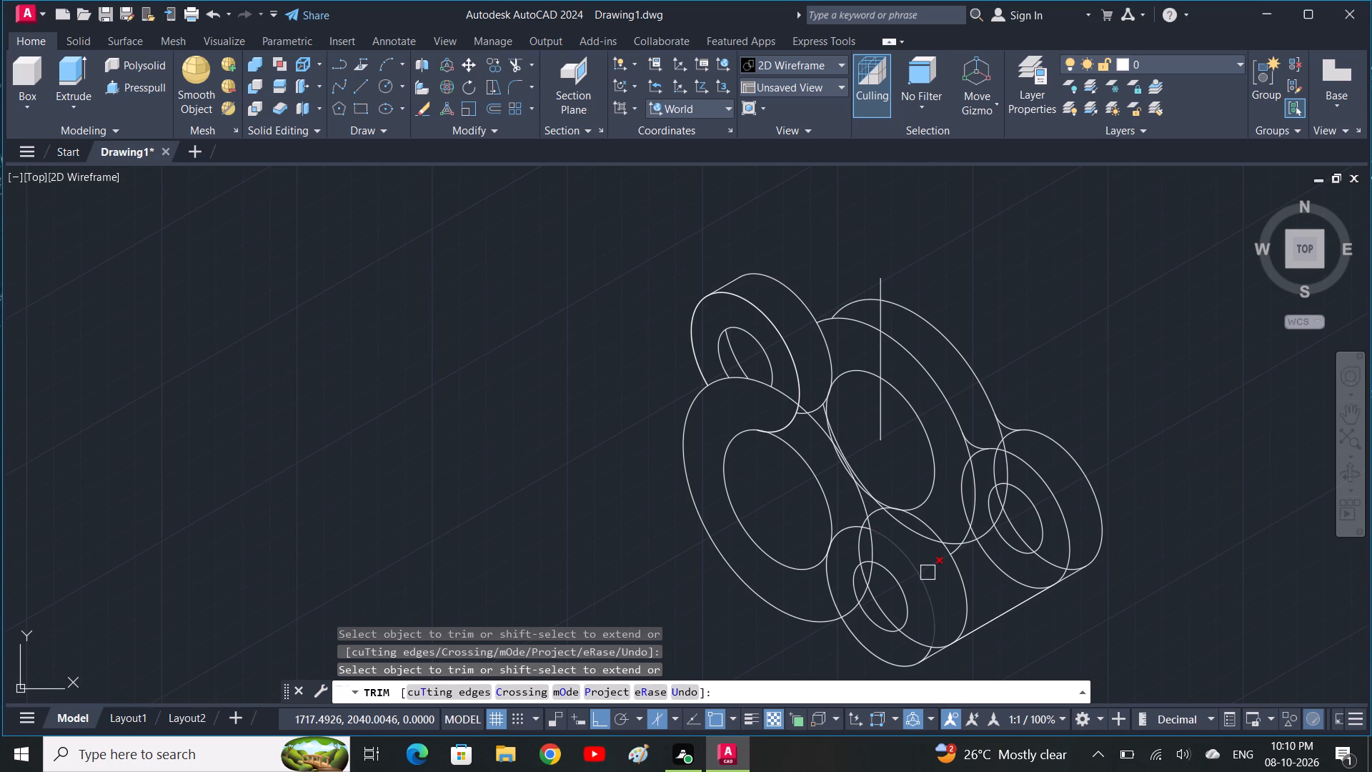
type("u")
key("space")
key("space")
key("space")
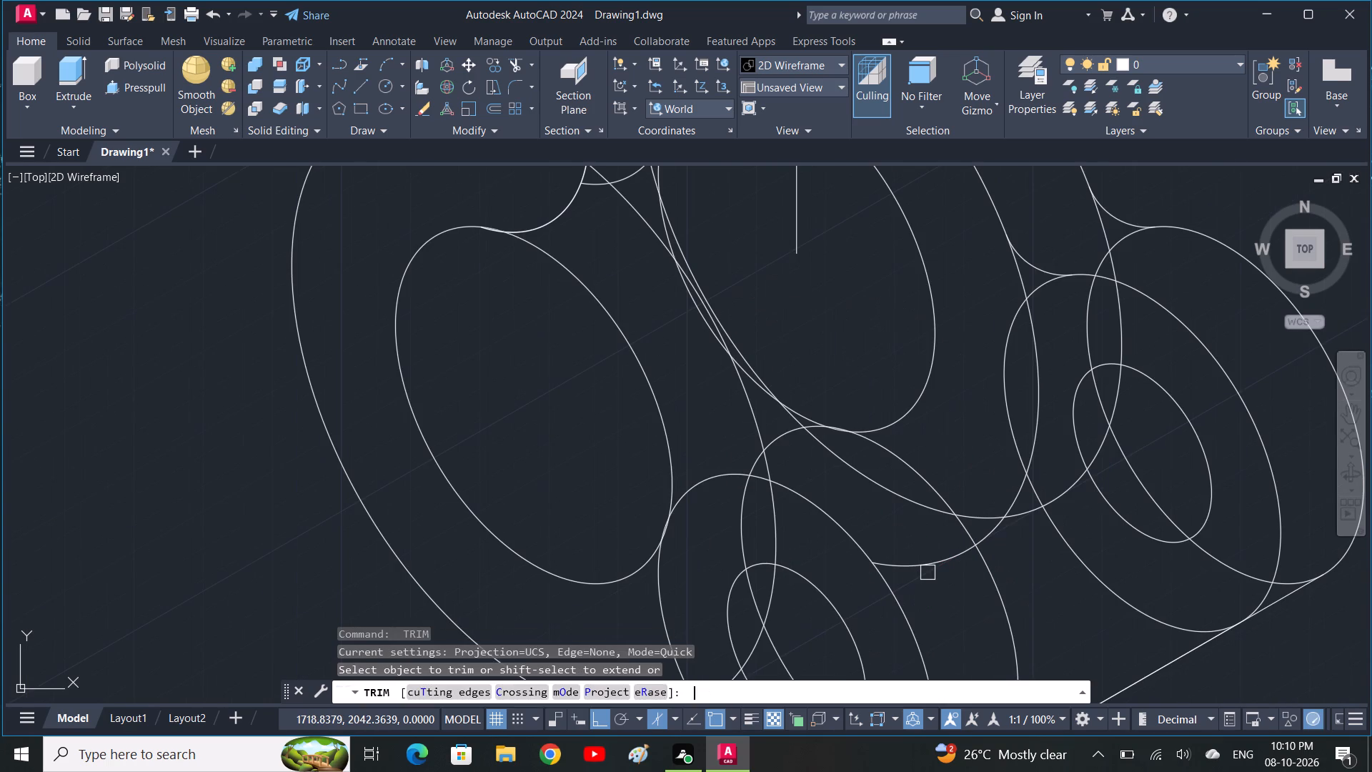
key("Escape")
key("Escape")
Draw a line at 210° from the flange's front outer isocircle to the hub's outer isocircle, crossing the lower boss.
type("l")
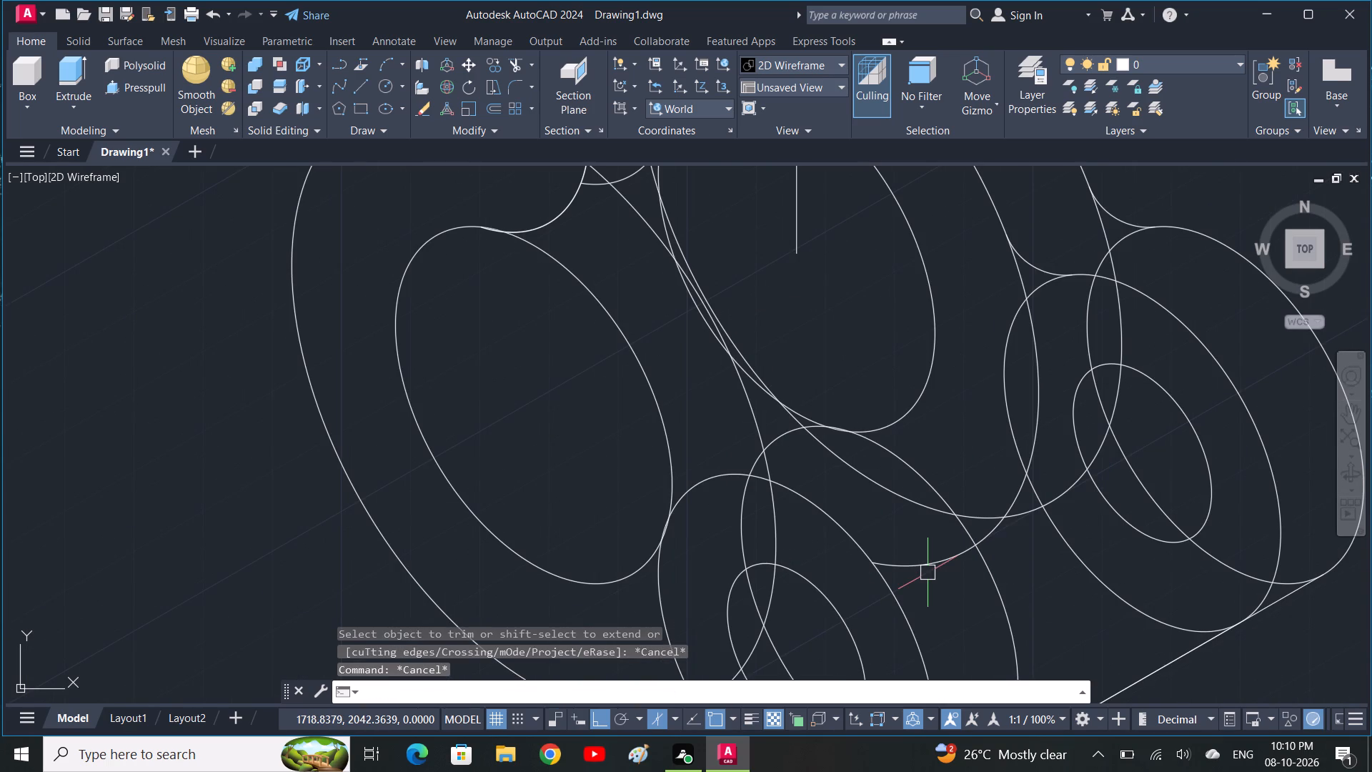
key("space")
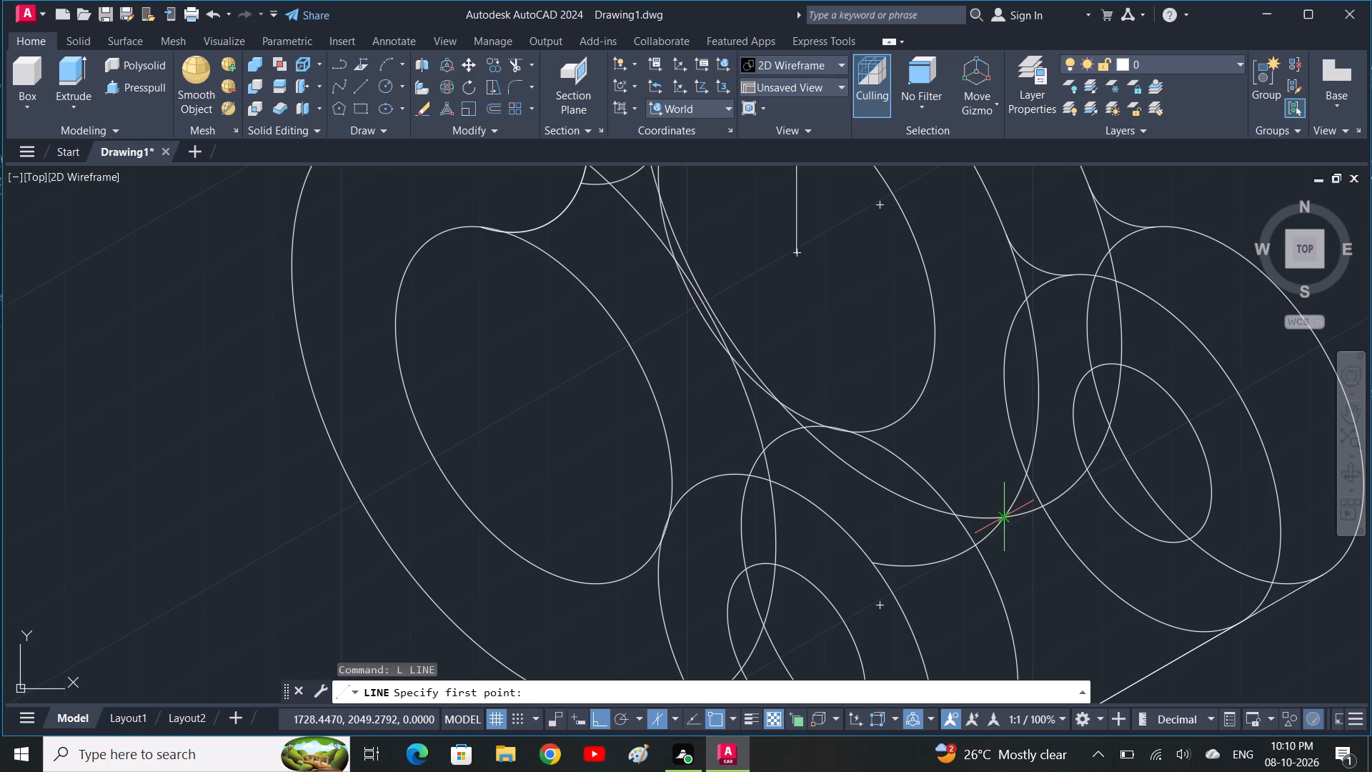
left_click(967, 553)
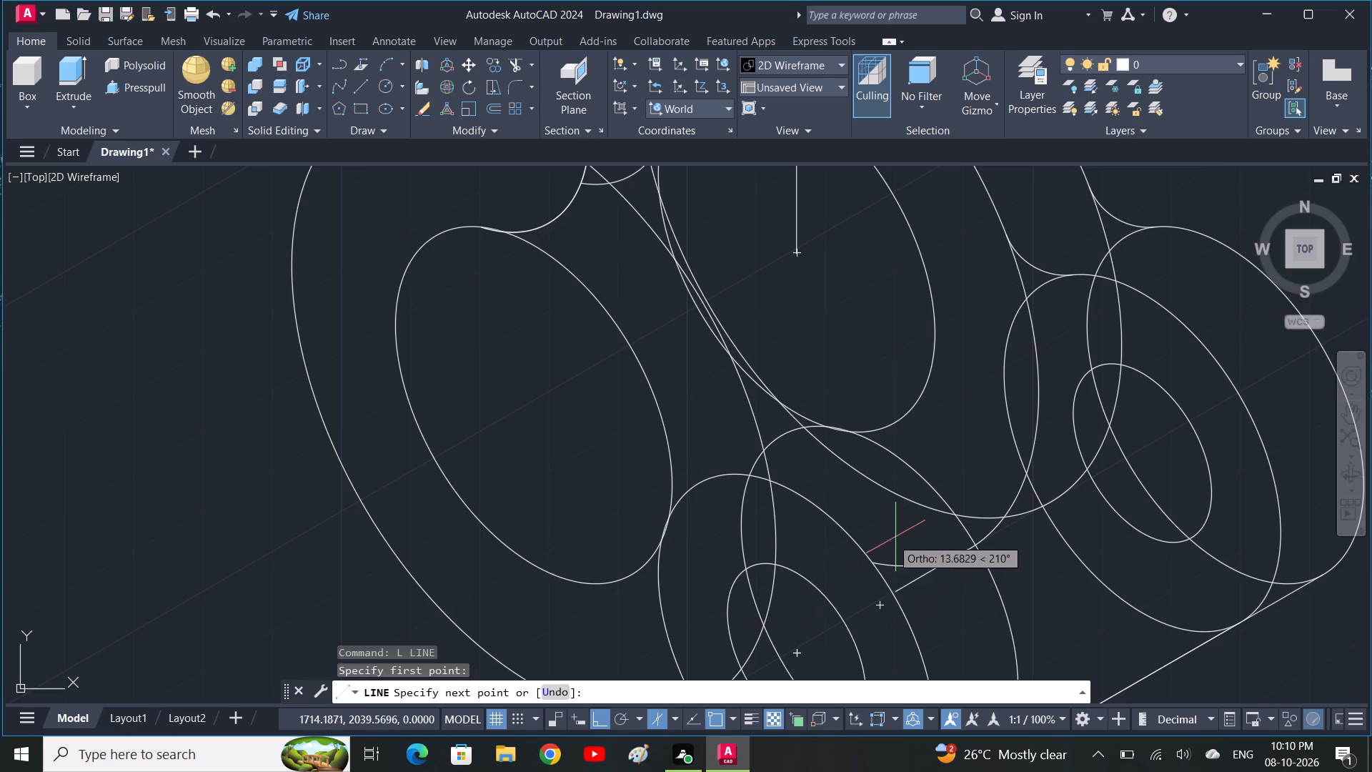
middle_click_drag(902, 533, 1041, 382)
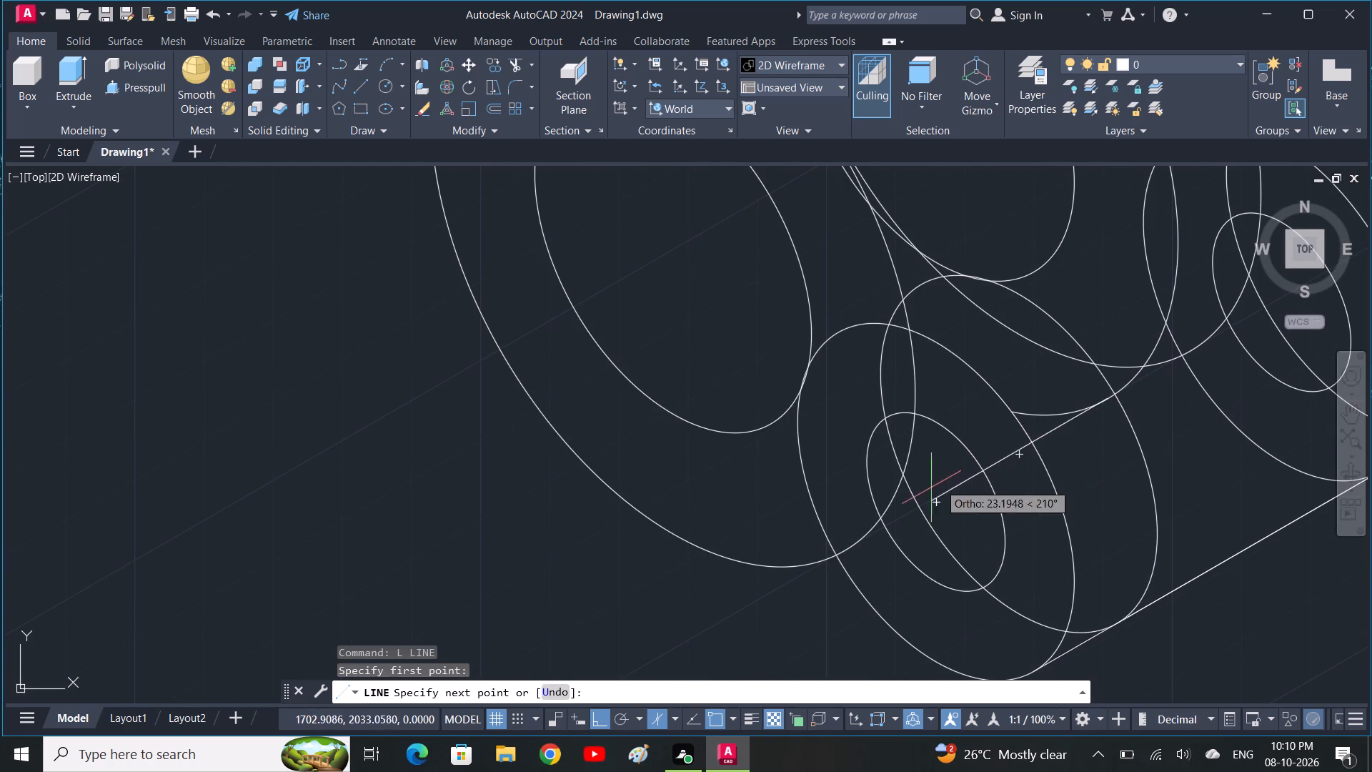
left_click(846, 549)
key("space")
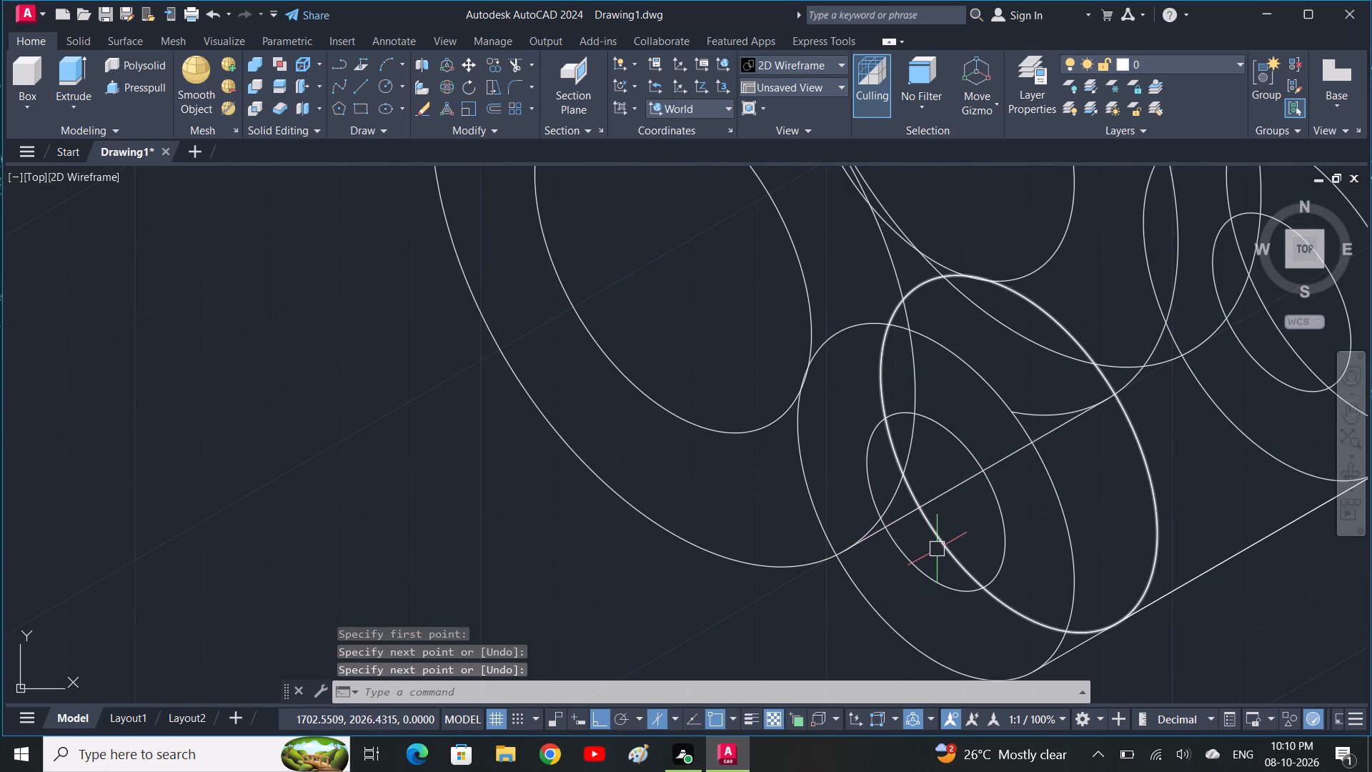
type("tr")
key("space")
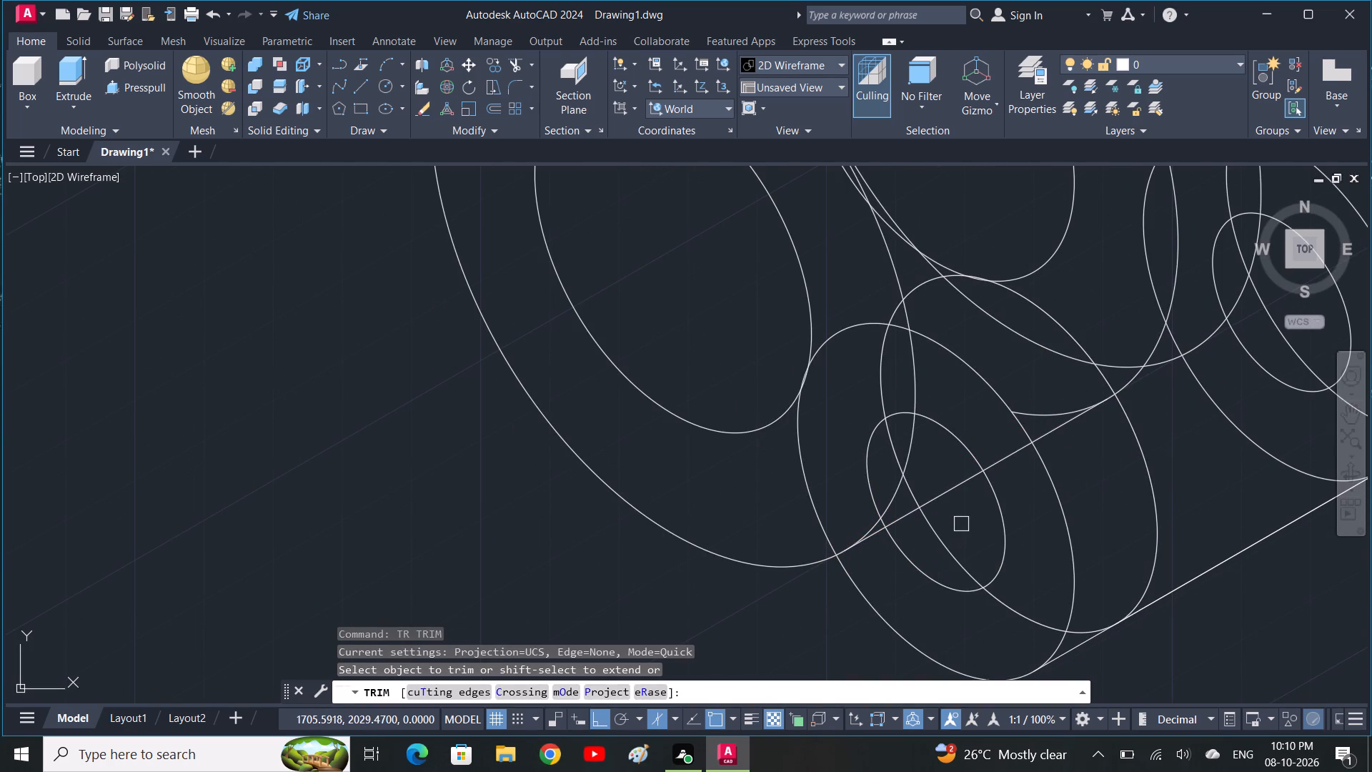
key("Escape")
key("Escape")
Trim the hidden segments of the lower boss's rear outer isocircle and the flange's outer isocircles around the new hub tangent line.
type("tr")
key("space")
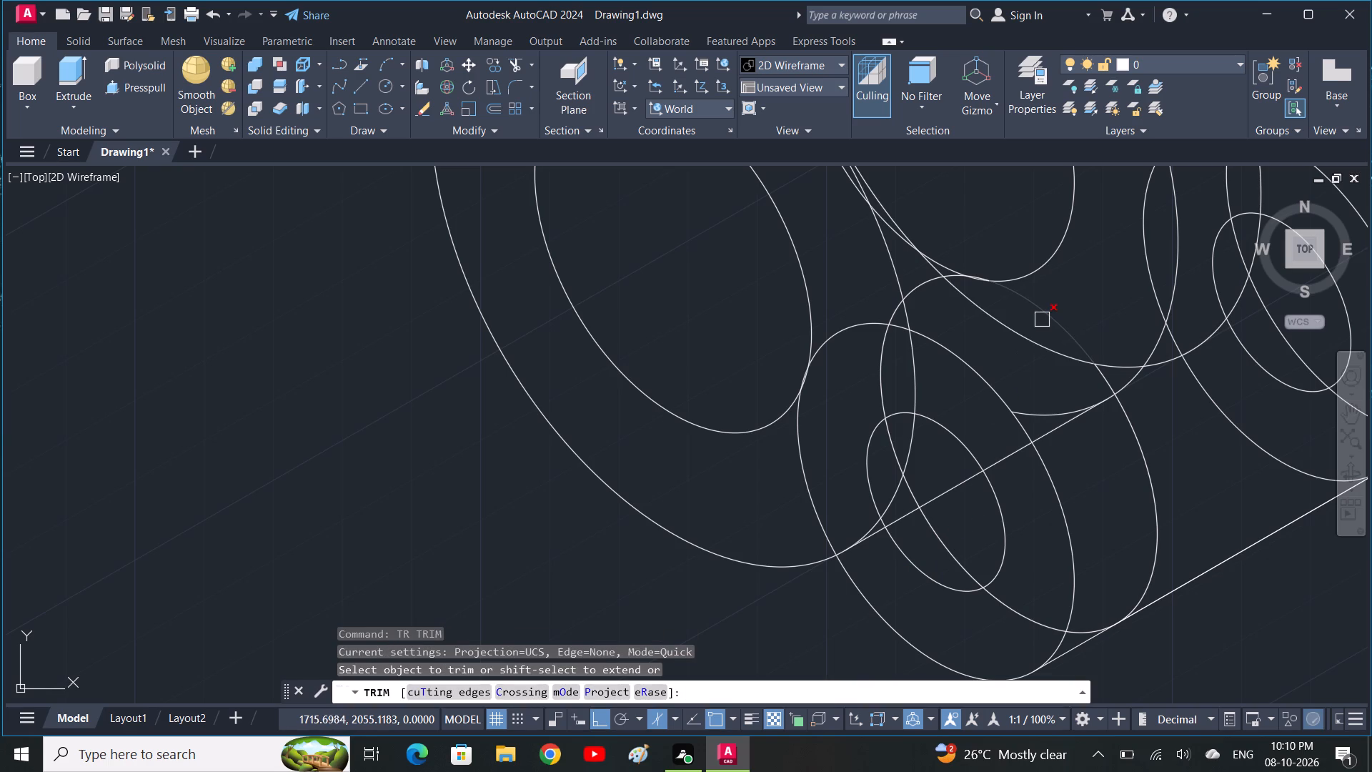
scroll(1043, 319, "down", 2)
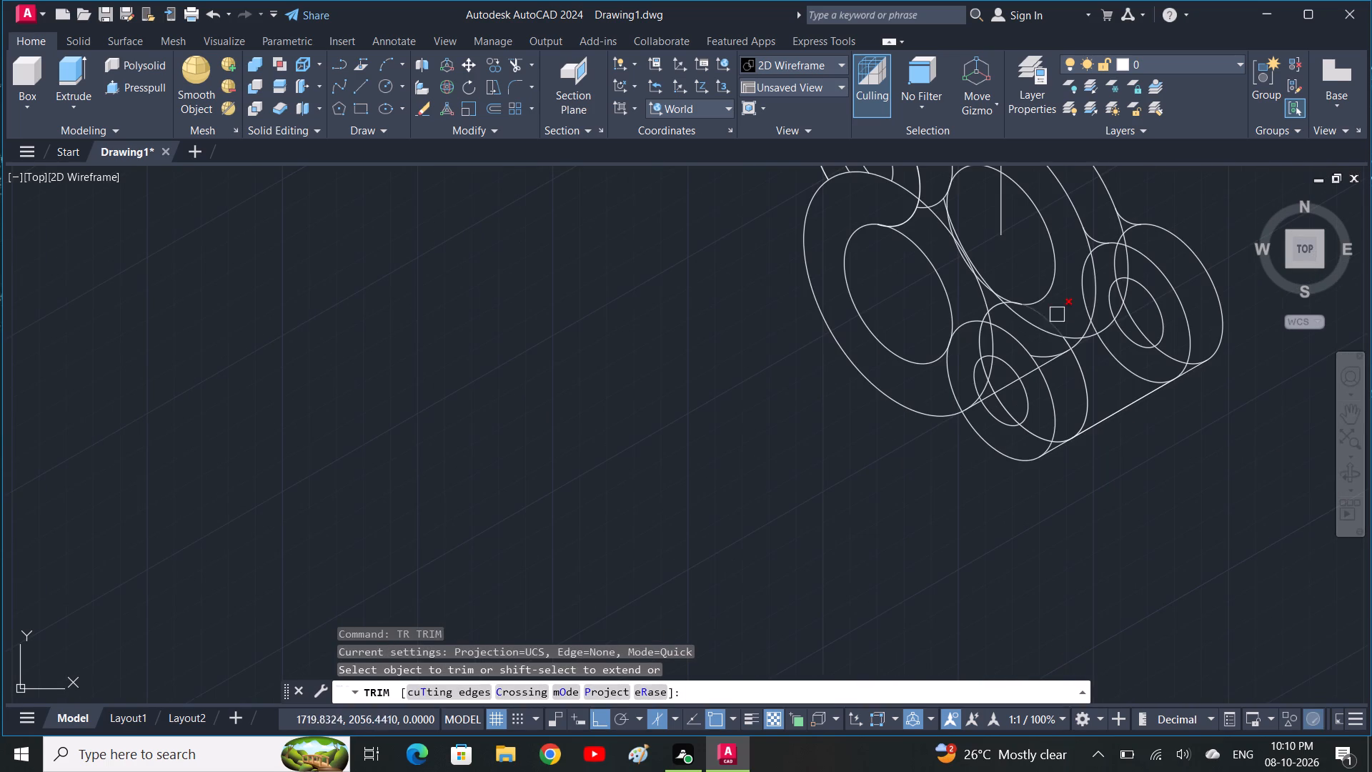
scroll(1039, 340, "up", 2)
left_click_drag(1084, 290, 1075, 311)
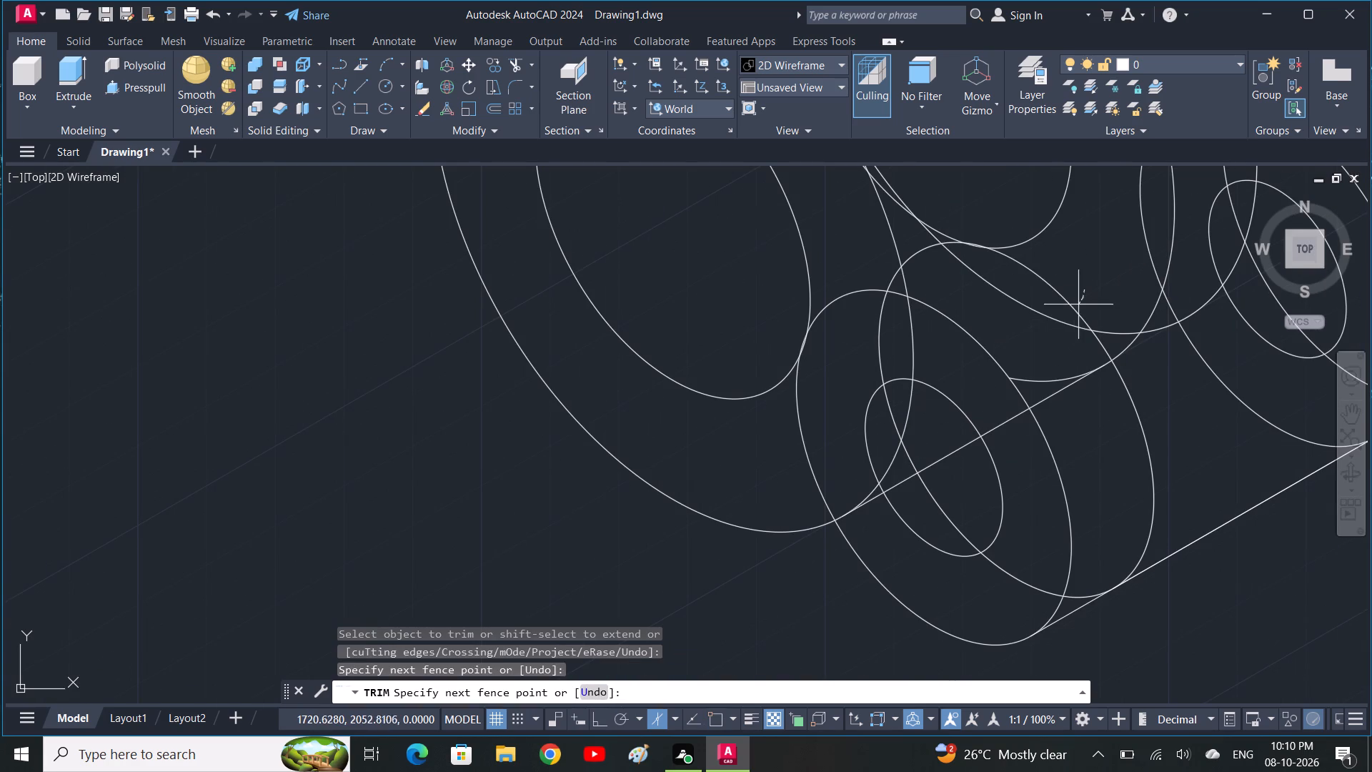
left_click_drag(1075, 311, 1024, 380)
left_click_drag(1102, 320, 1103, 336)
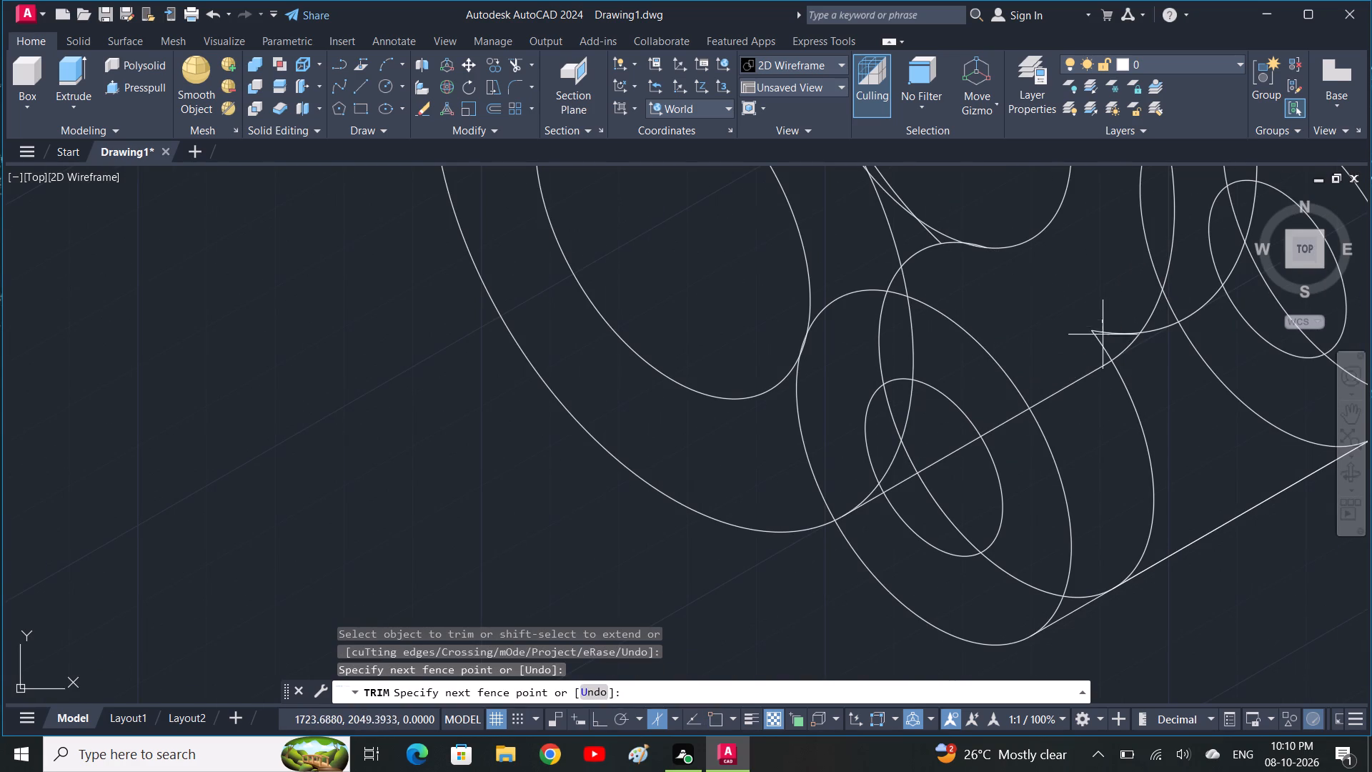
left_click_drag(1103, 336, 1093, 350)
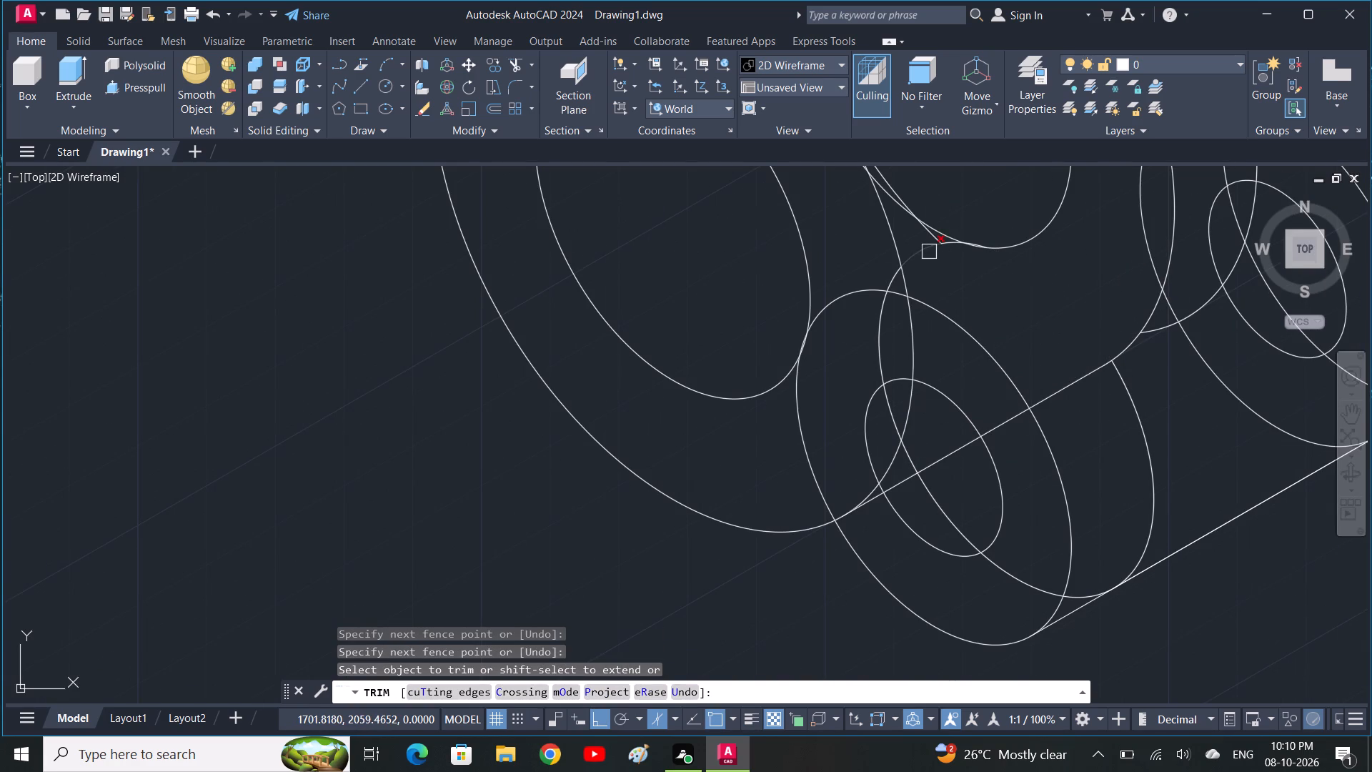
Trim the remaining top of the lower boss's rear outer isocircle between the hub's outer isocircle and the central hole.
left_click(929, 252)
scroll(930, 252, "up", 3)
left_click(953, 223)
left_click(968, 212)
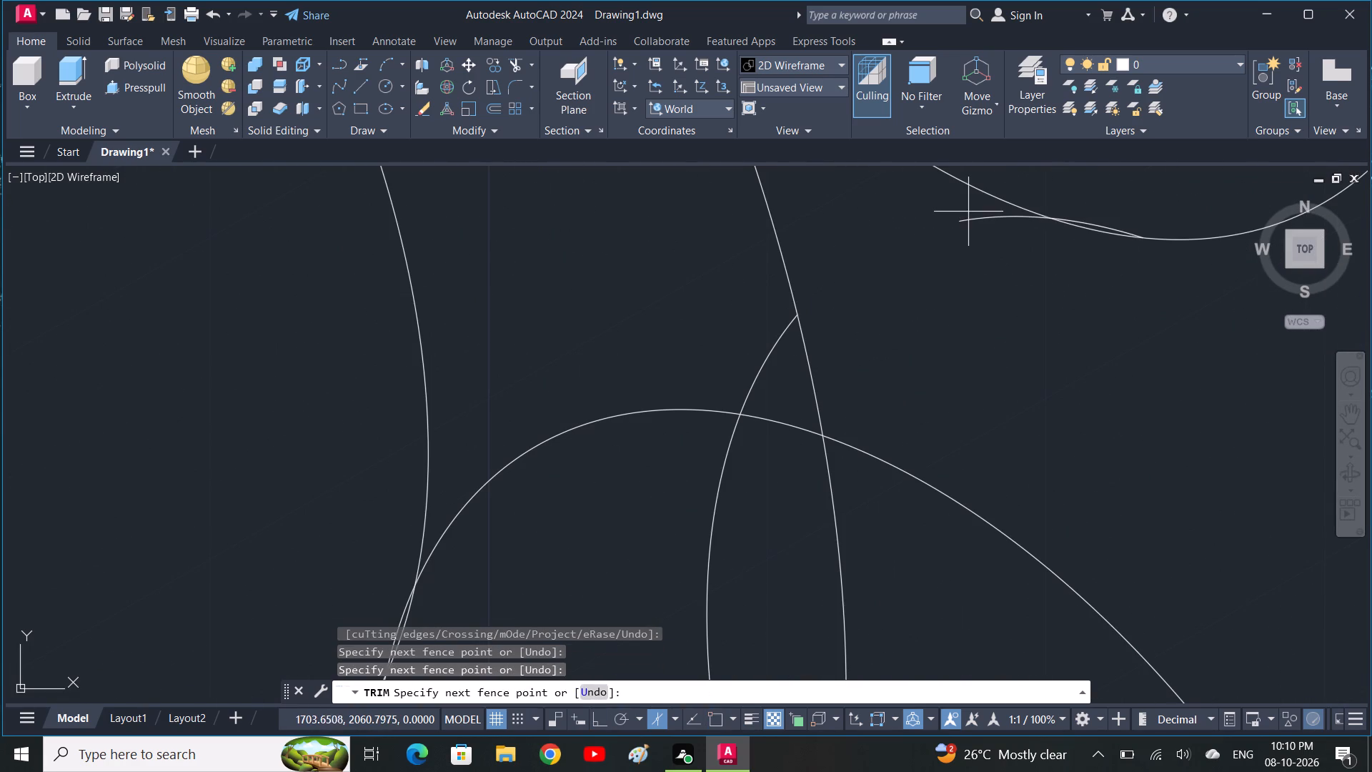
left_click(987, 222)
scroll(1080, 222, "up", 1)
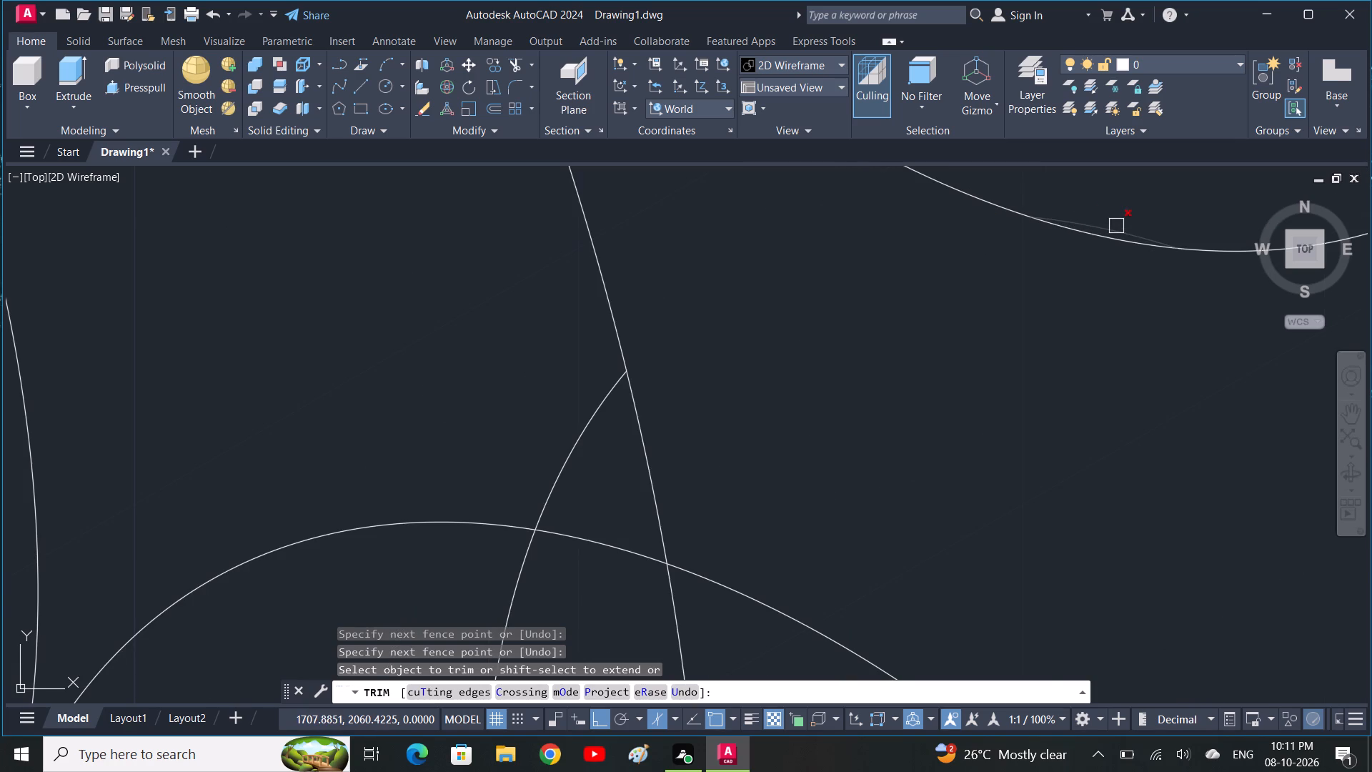
left_click(1116, 226)
scroll(1053, 254, "down", 2)
scroll(924, 345, "down", 2)
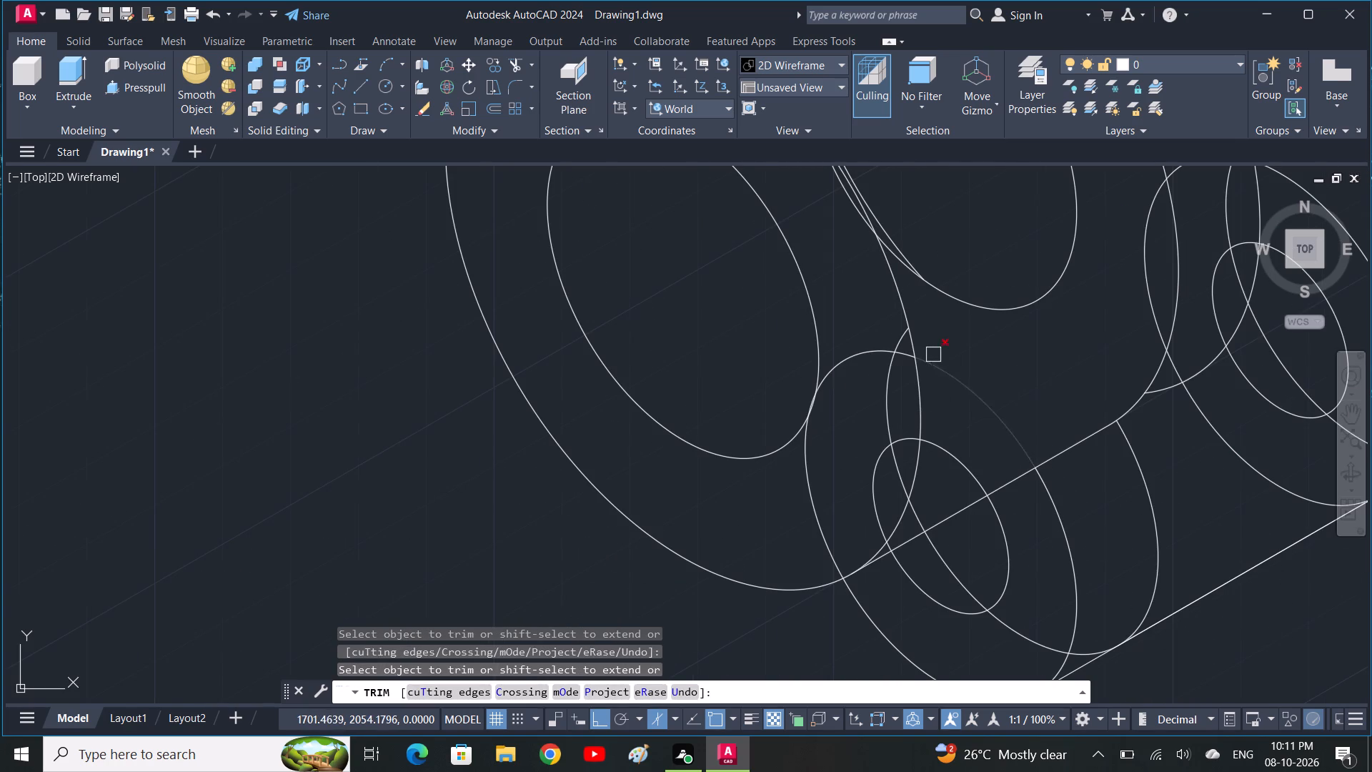
Trim the parts of the lower boss's hole and its front and rear outer isocircles that lie inside the hub's outer isocircle.
left_click(895, 361)
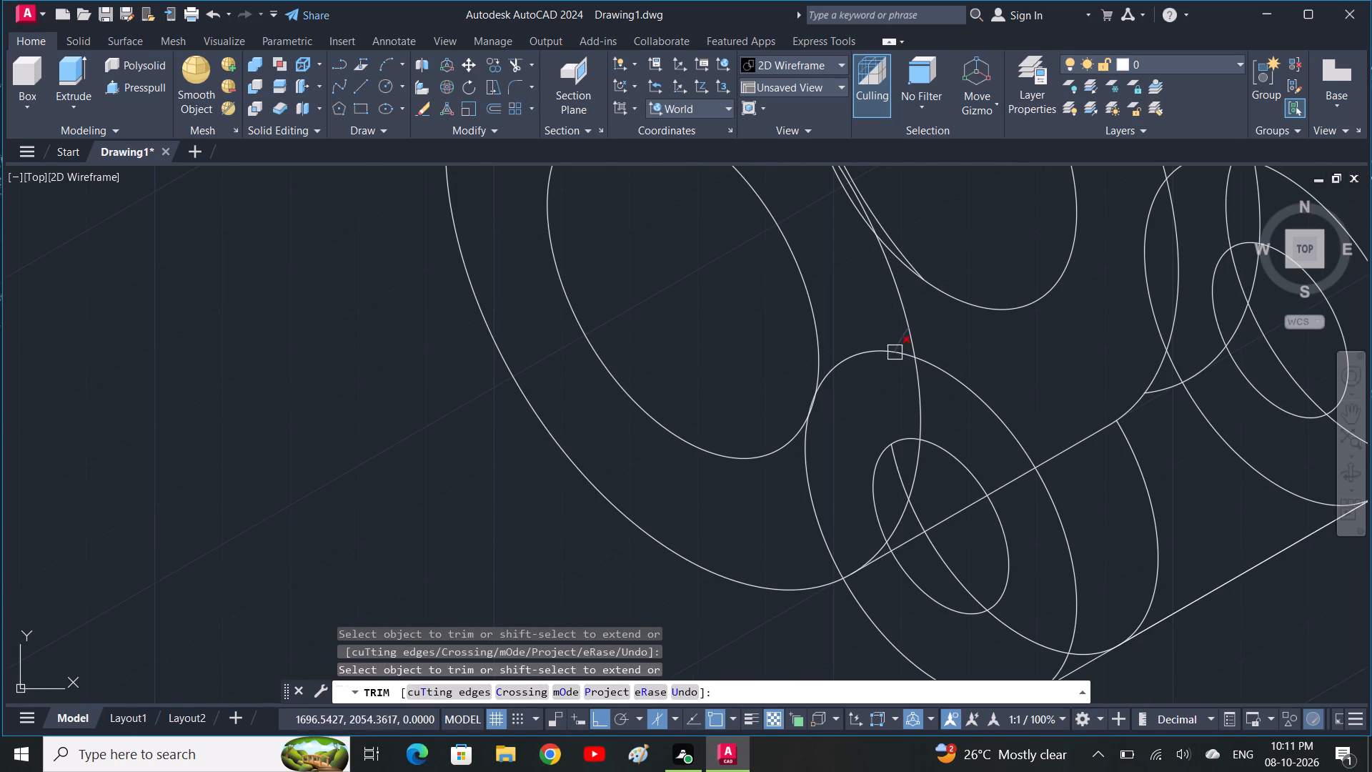
left_click(895, 350)
left_click(885, 358)
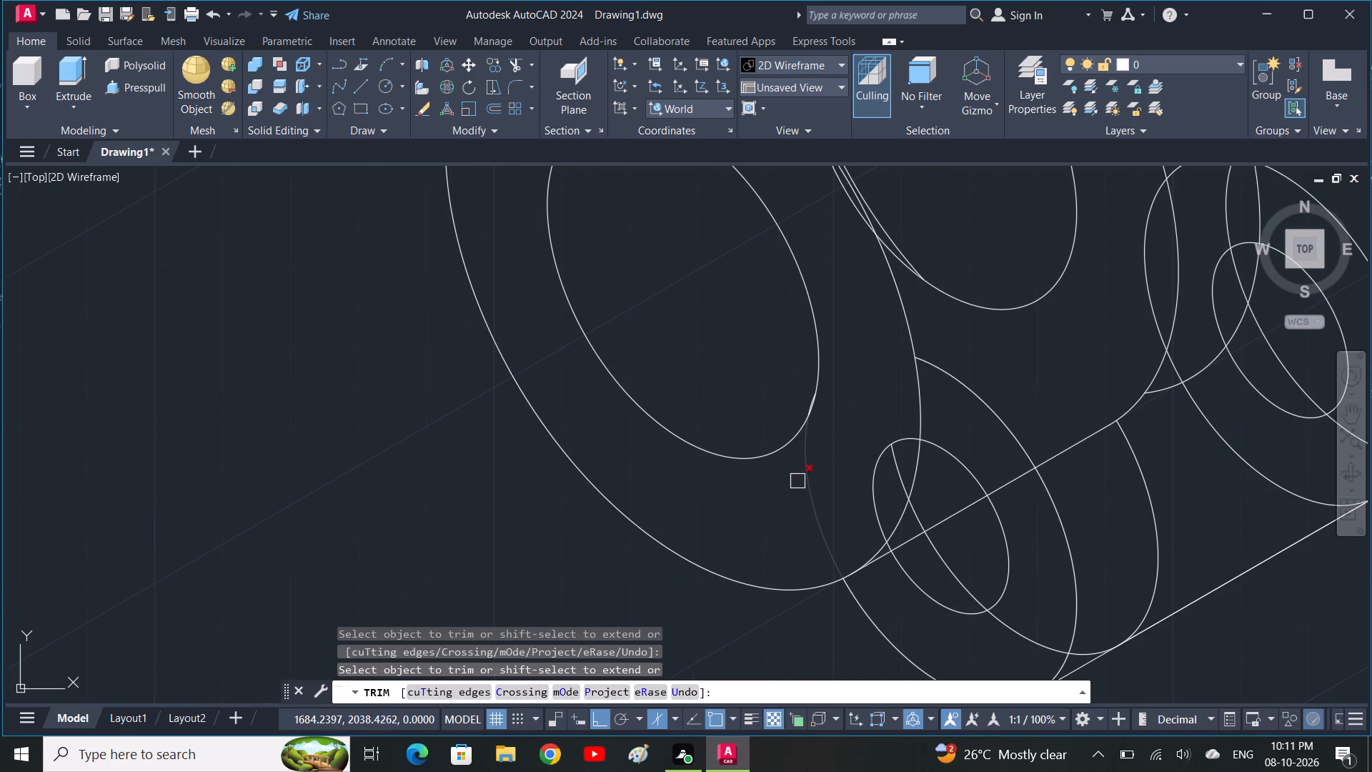
left_click(805, 477)
left_click(883, 470)
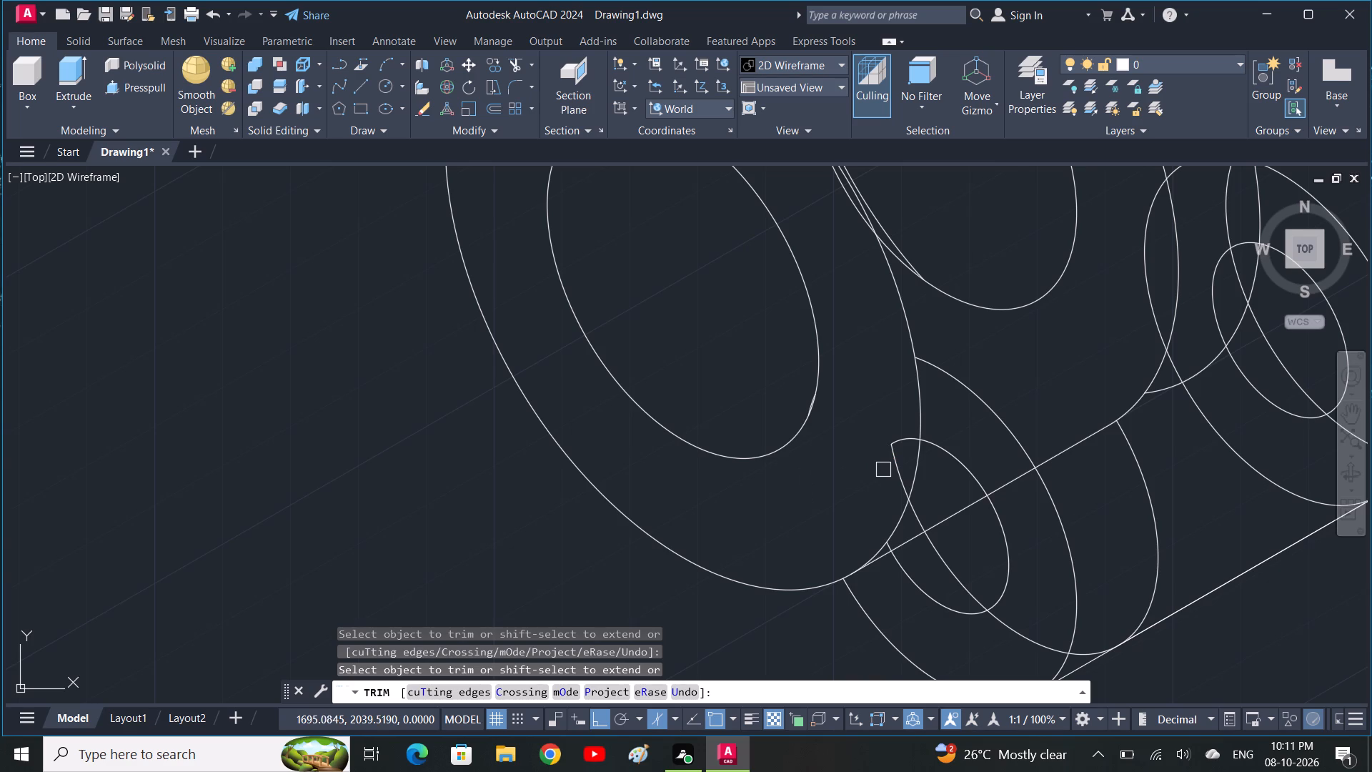
left_click(893, 465)
left_click(905, 442)
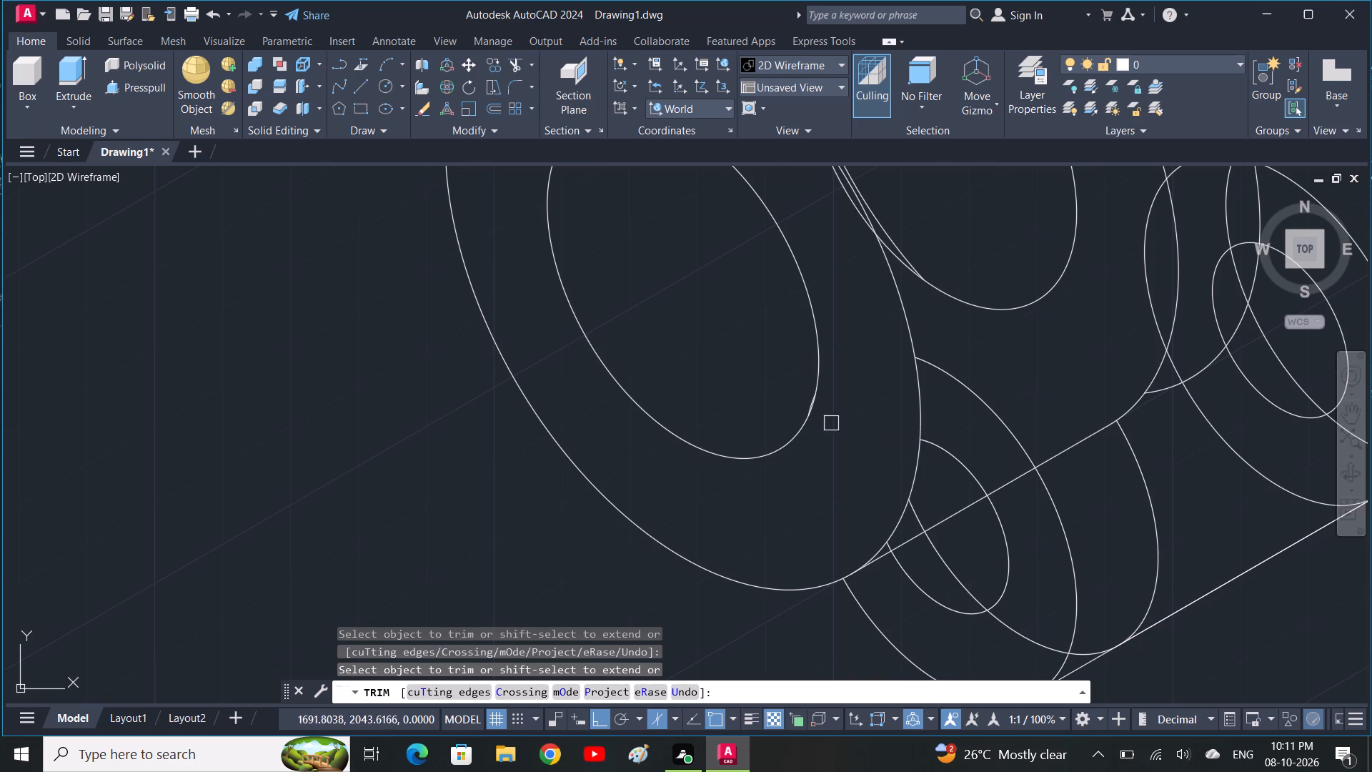
Trim the small leftover arc just inside the edge of the hub's central hole.
scroll(820, 405, "up", 6)
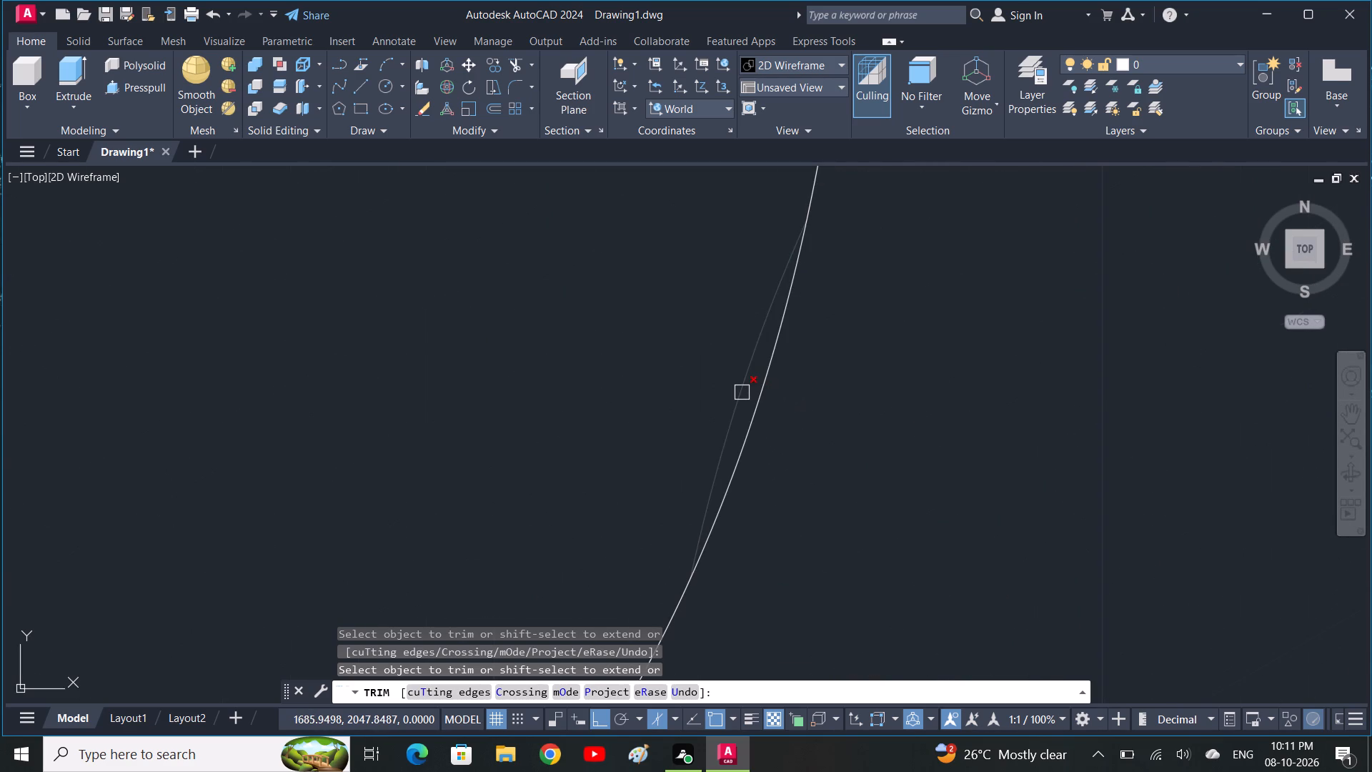
left_click(742, 392)
scroll(747, 395, "down", 3)
scroll(797, 490, "down", 3)
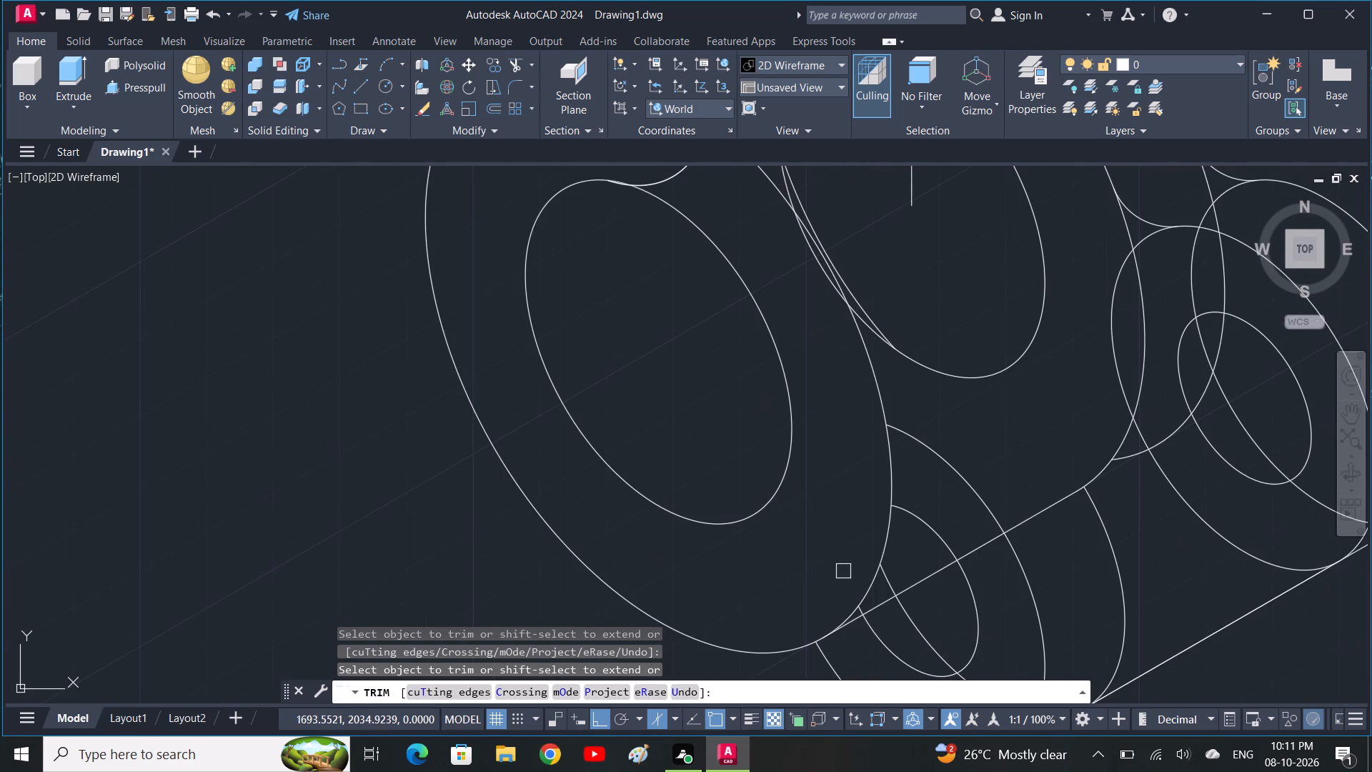
Trim the lower boss's hole and outer isocircle arcs lying between the hub's outer isocircle and the 210° tangent line.
middle_click_drag(854, 595, 867, 306)
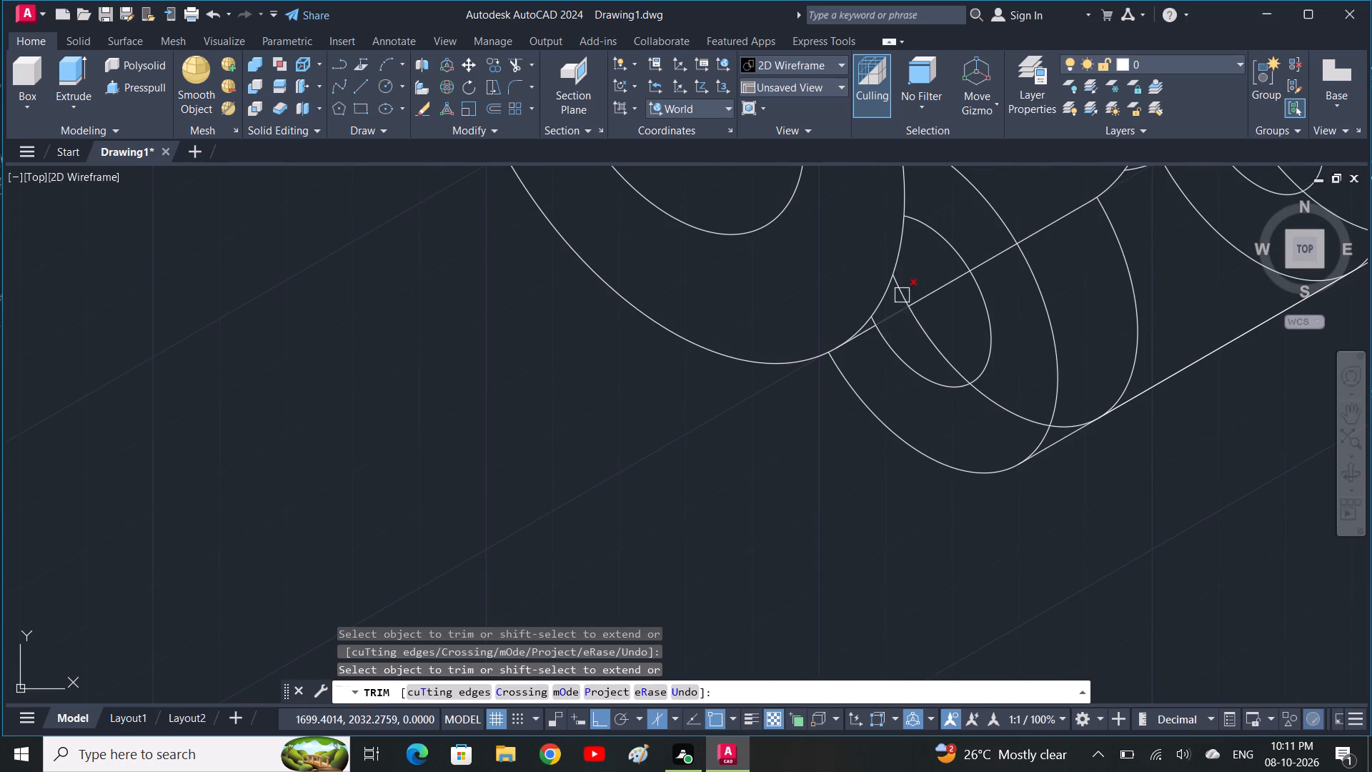
scroll(904, 289, "up", 2)
left_click(900, 303)
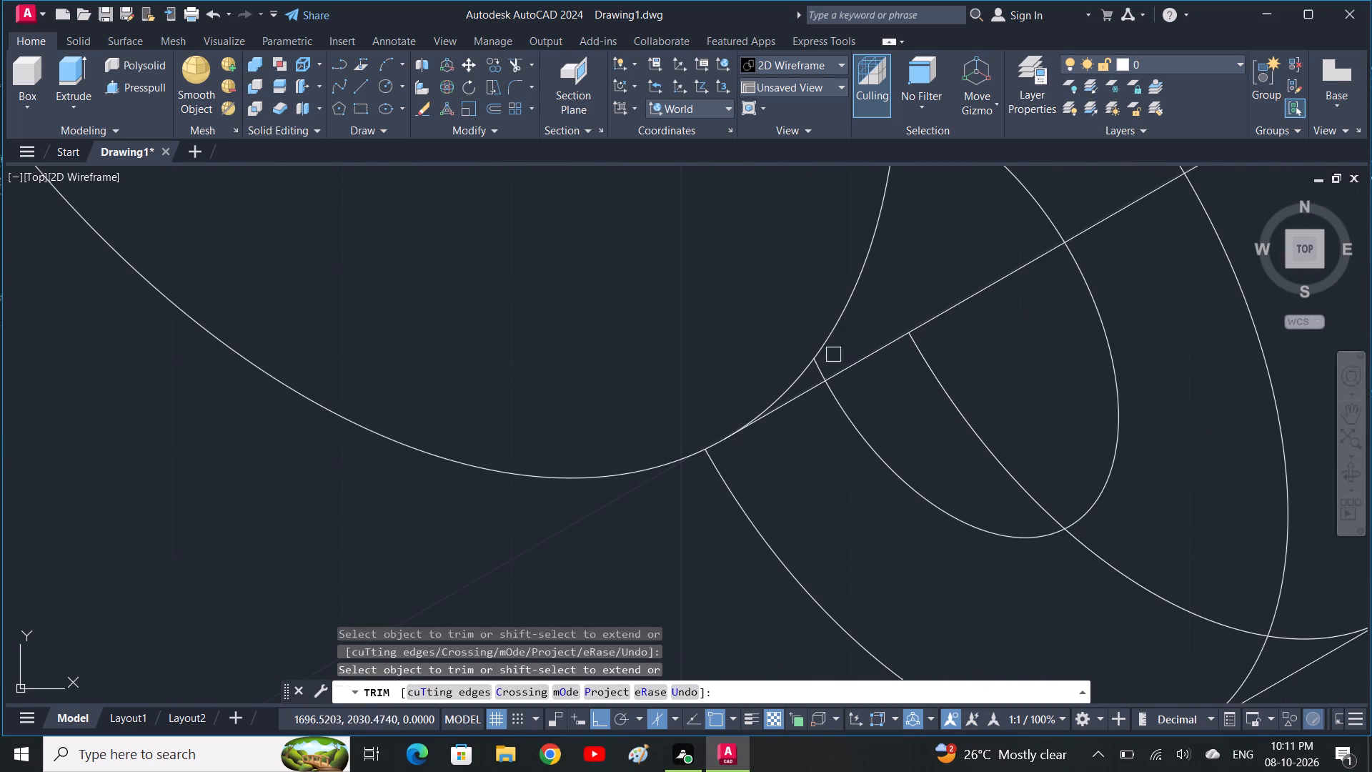
scroll(833, 355, "up", 3)
left_click(765, 412)
scroll(819, 369, "down", 3)
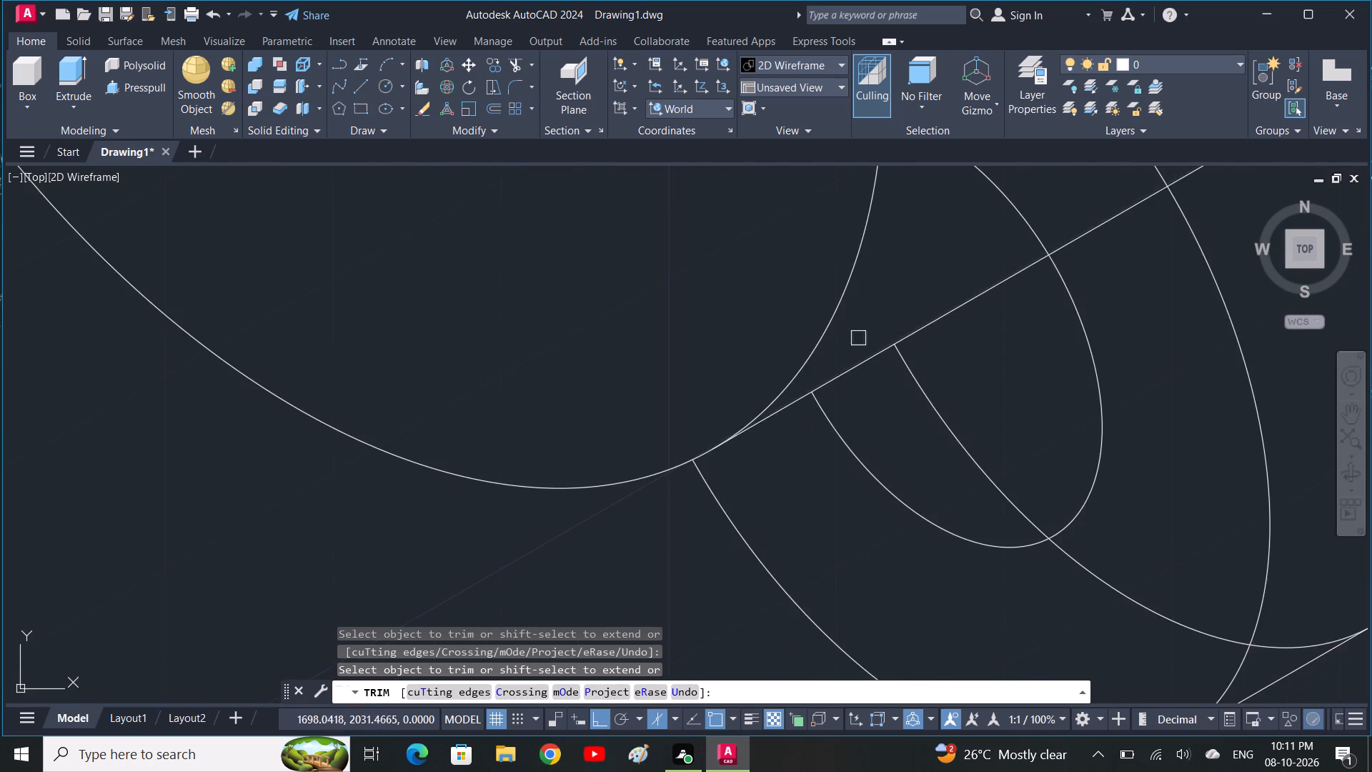
scroll(890, 305, "down", 2)
middle_click_drag(894, 301, 905, 378)
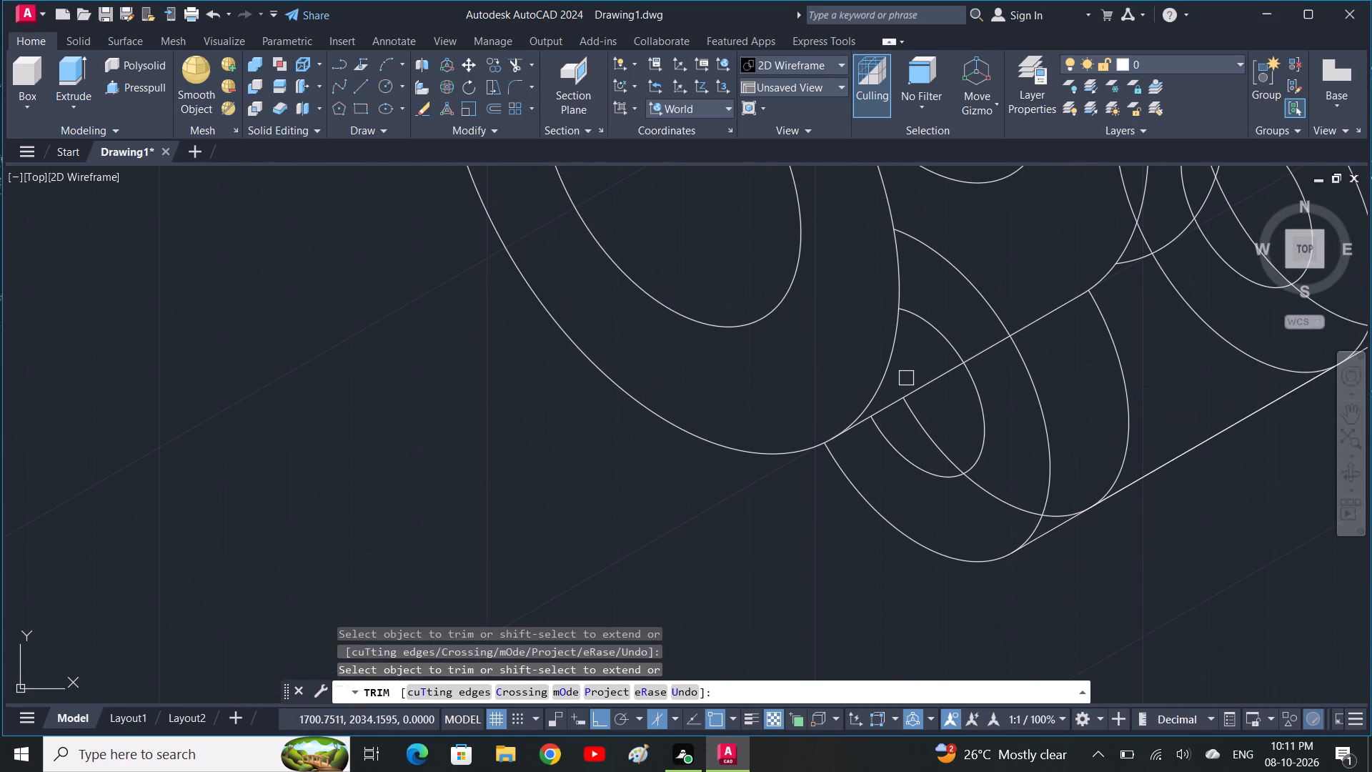
scroll(941, 345, "down", 1)
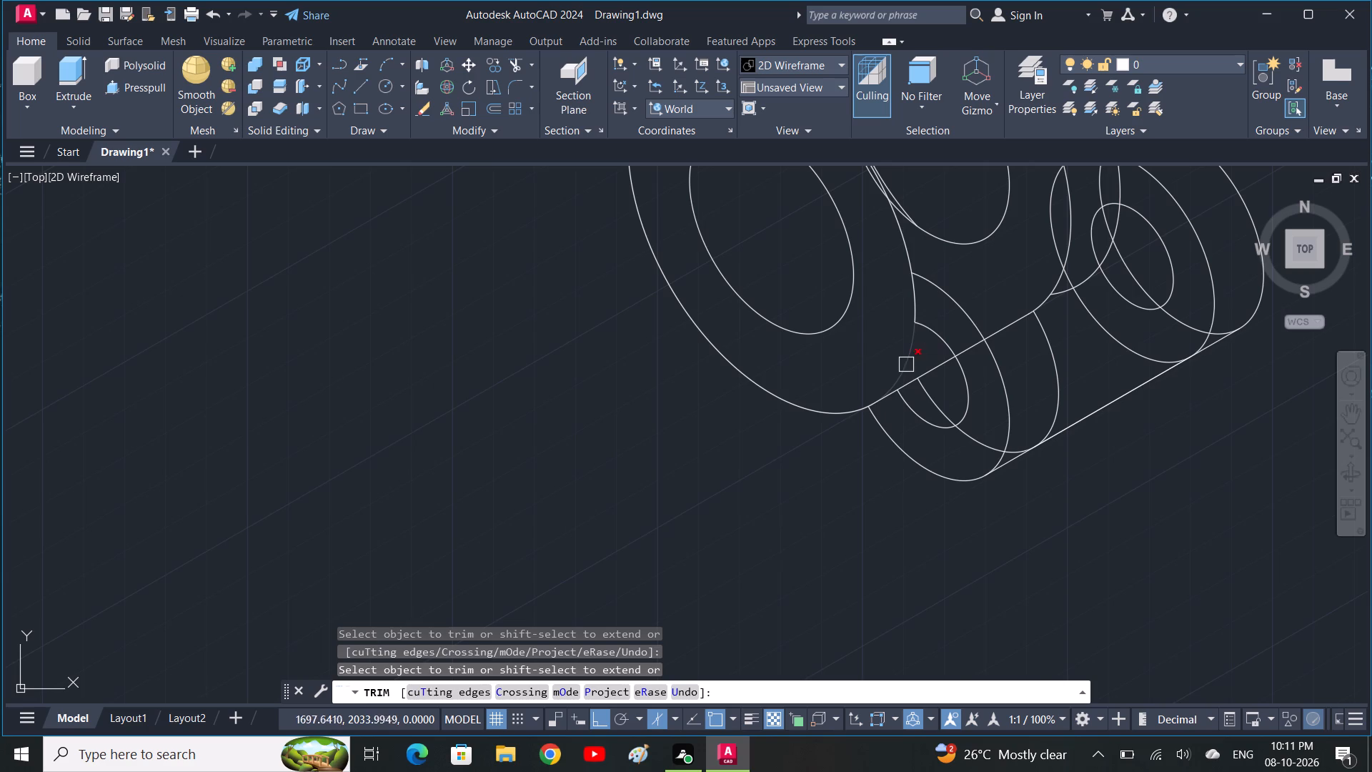
left_click_drag(980, 300, 927, 347)
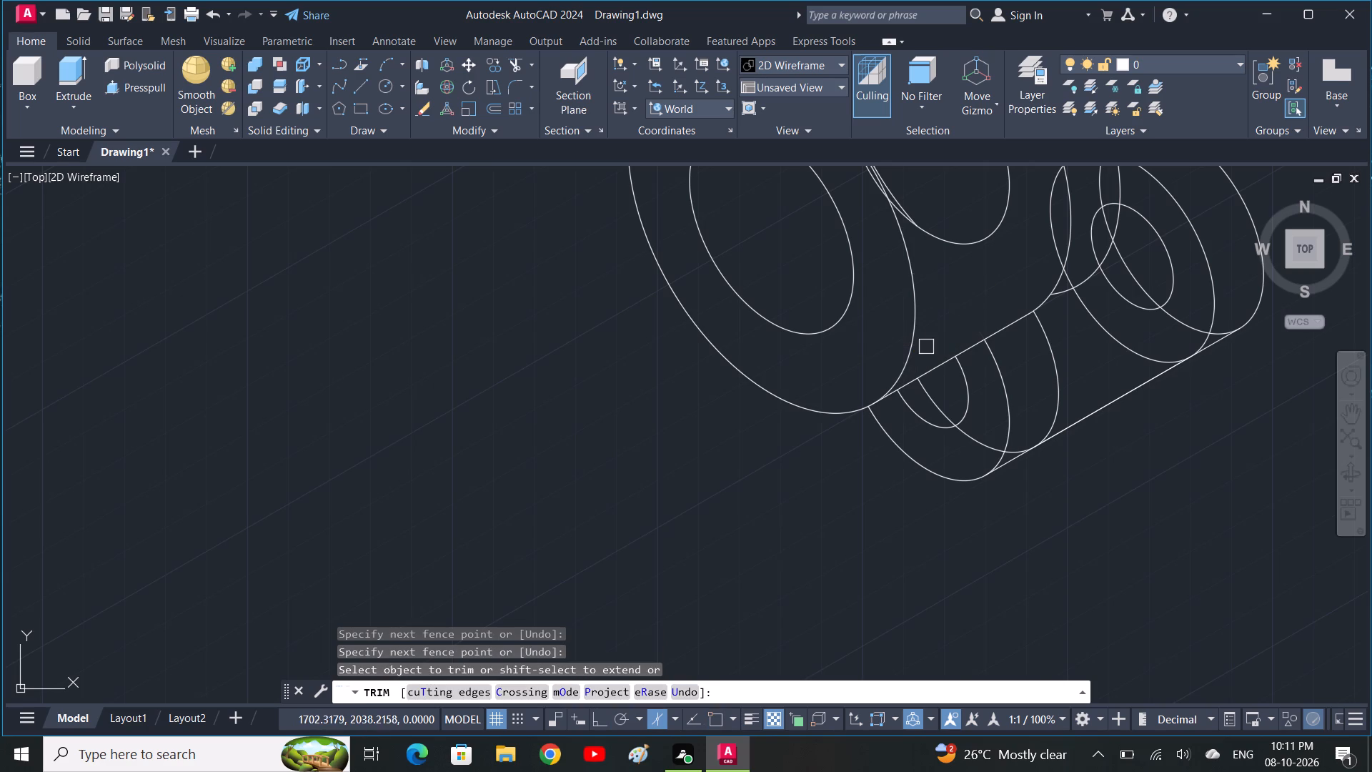
Trim the lower boss's rear outer isocircle where it crosses the boss hole, the front face and up to the bottom tangent line.
left_click(943, 413)
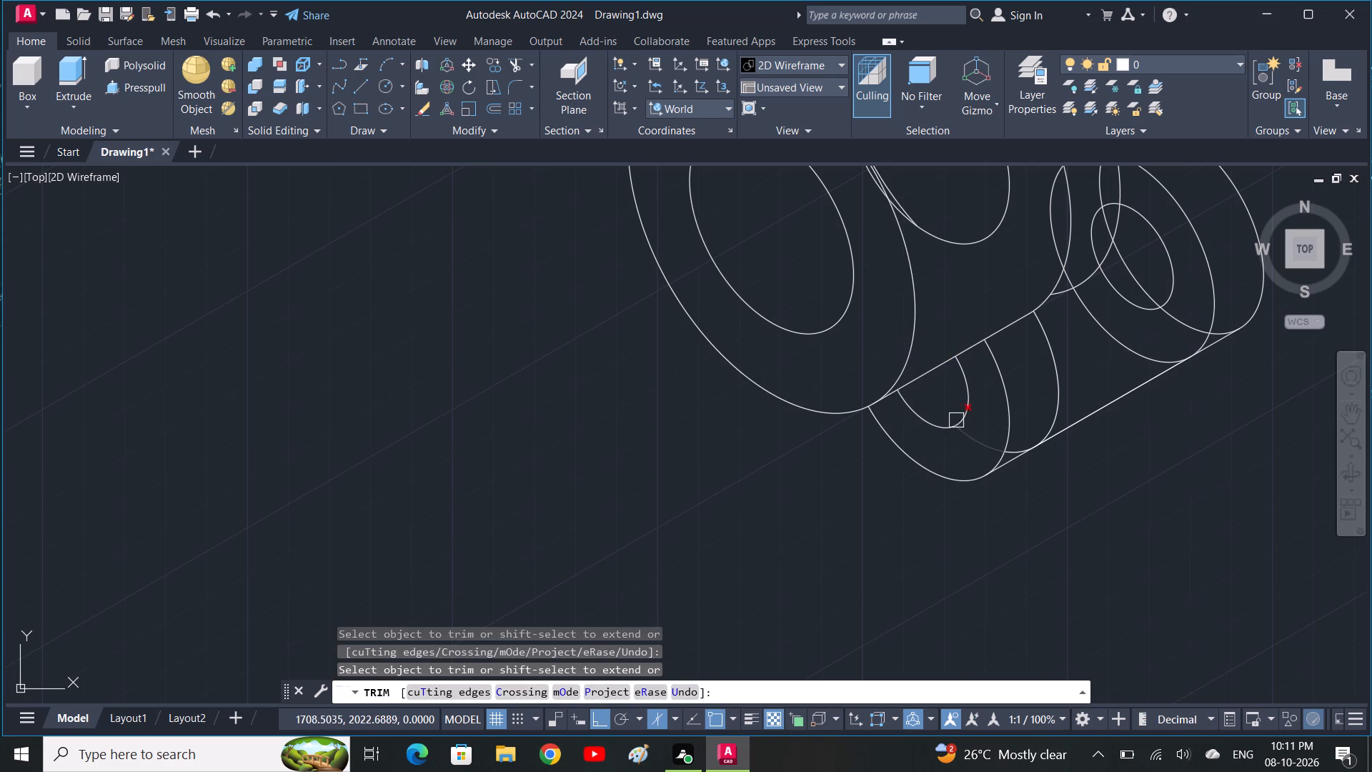
left_click(971, 436)
scroll(1000, 469, "up", 1)
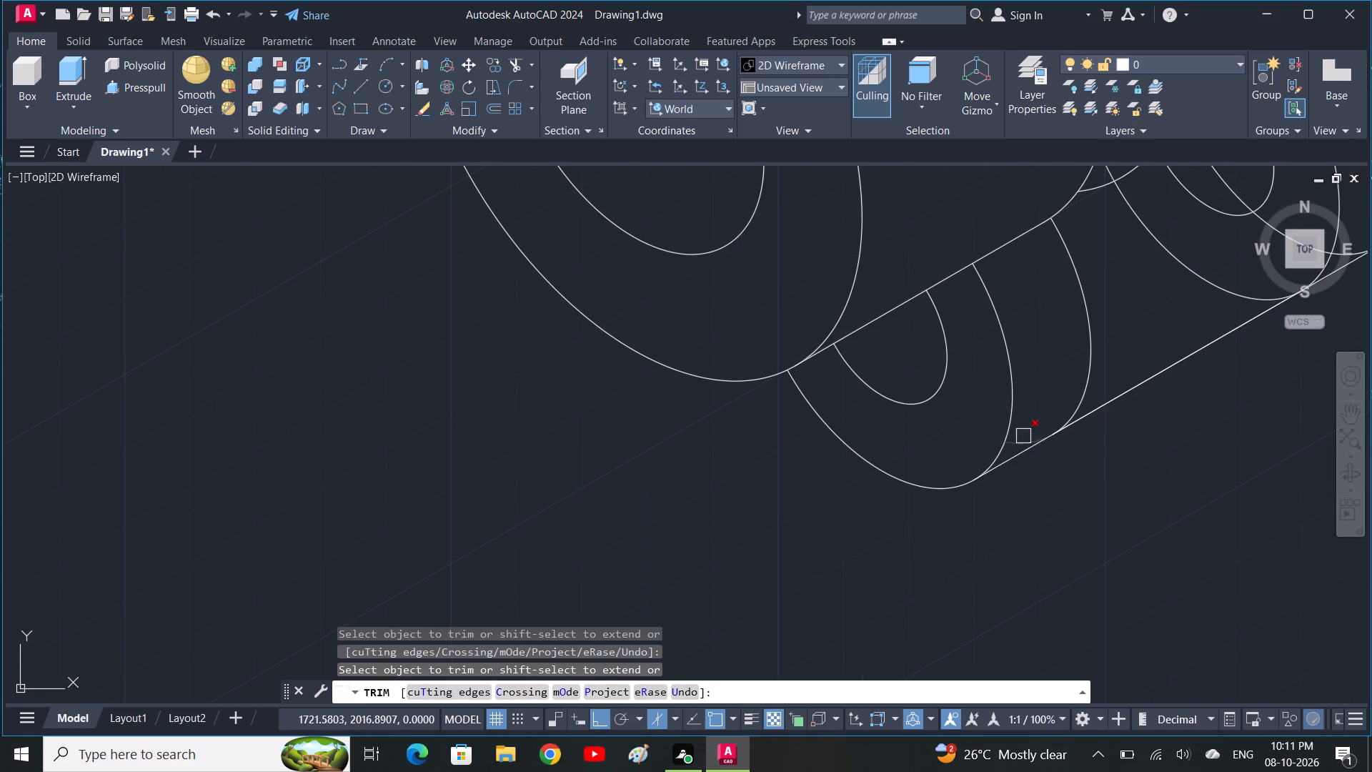
scroll(1017, 436, "up", 3)
left_click(1014, 466)
scroll(1013, 455, "down", 3)
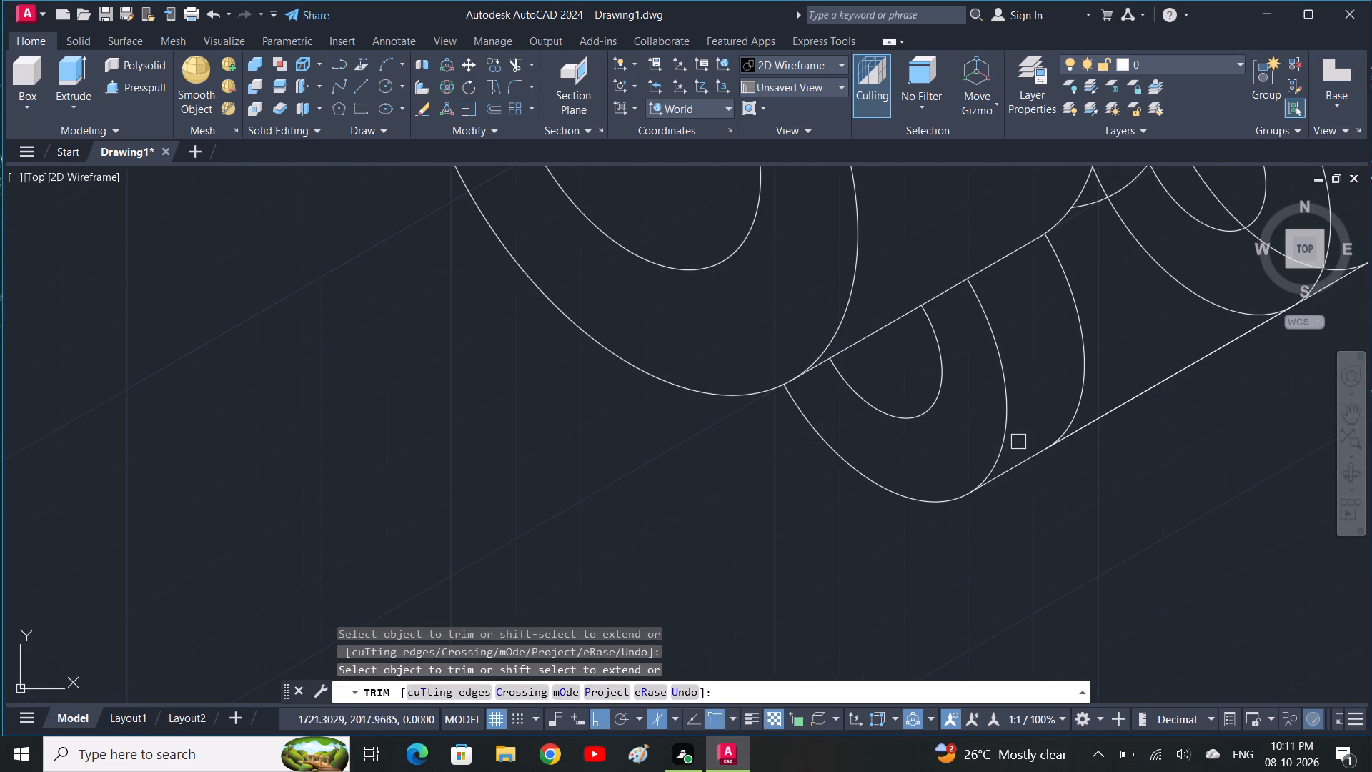
Trim the flange's rear outer isocircle from the right boss's hole down to the flange's front outer isocircle.
middle_click_drag(1107, 306, 1023, 511)
scroll(1064, 397, "down", 1)
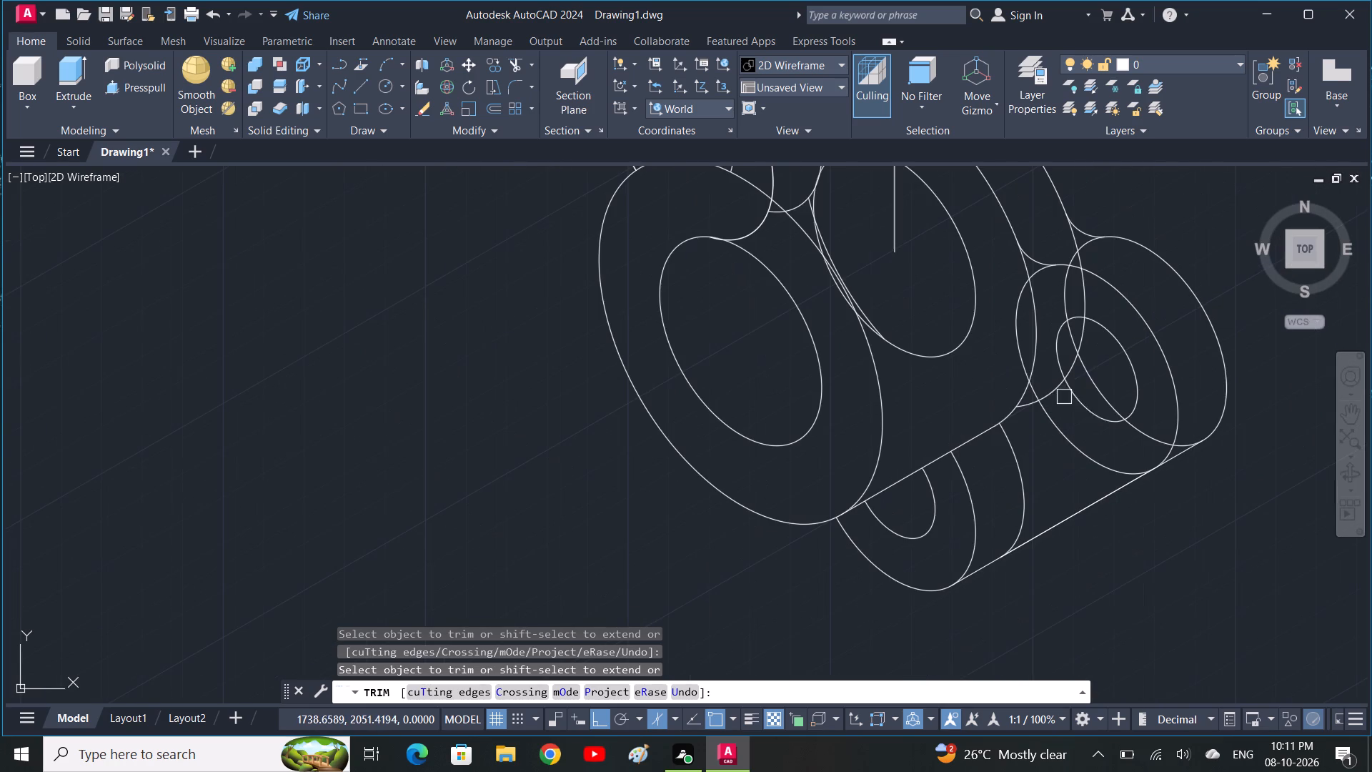
left_click(1048, 390)
scroll(1025, 426, "up", 3)
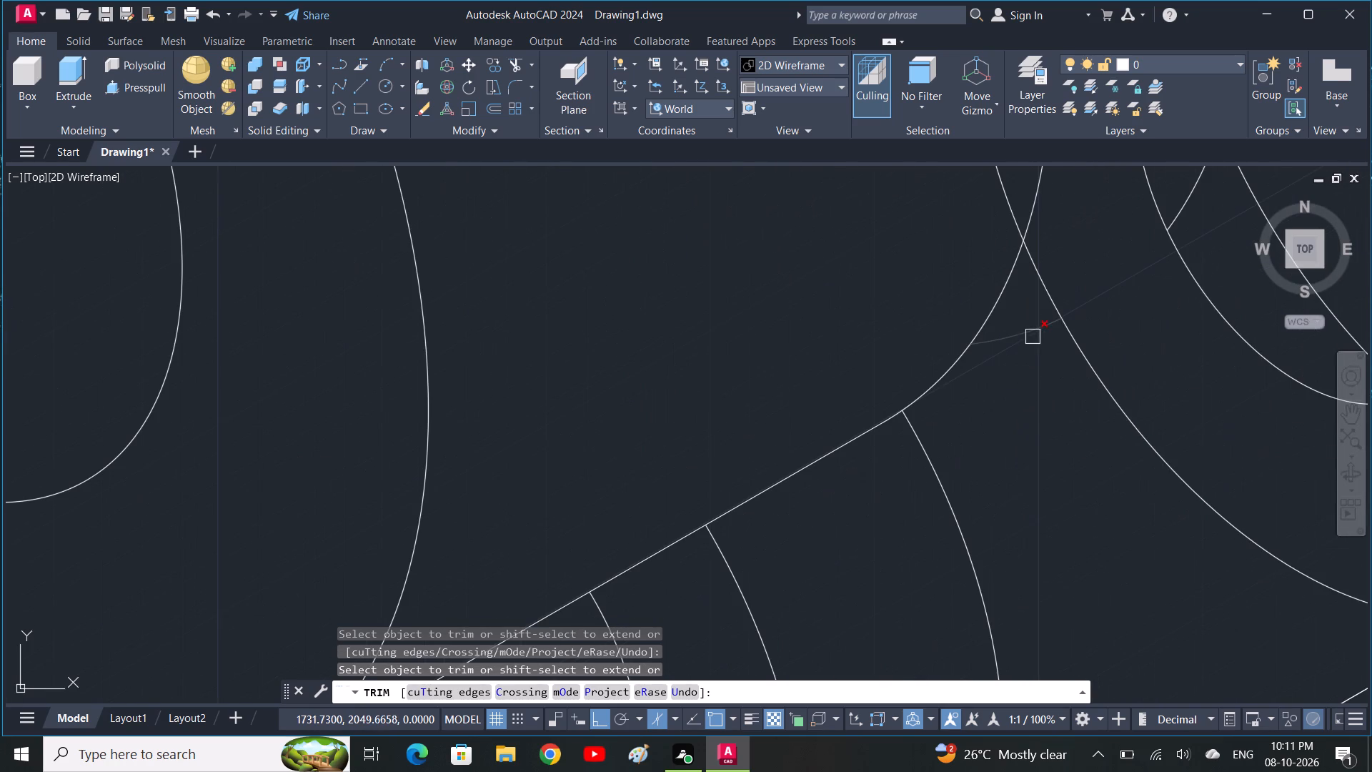
left_click(1033, 336)
middle_click_drag(1033, 342, 1003, 515)
scroll(1045, 391, "down", 2)
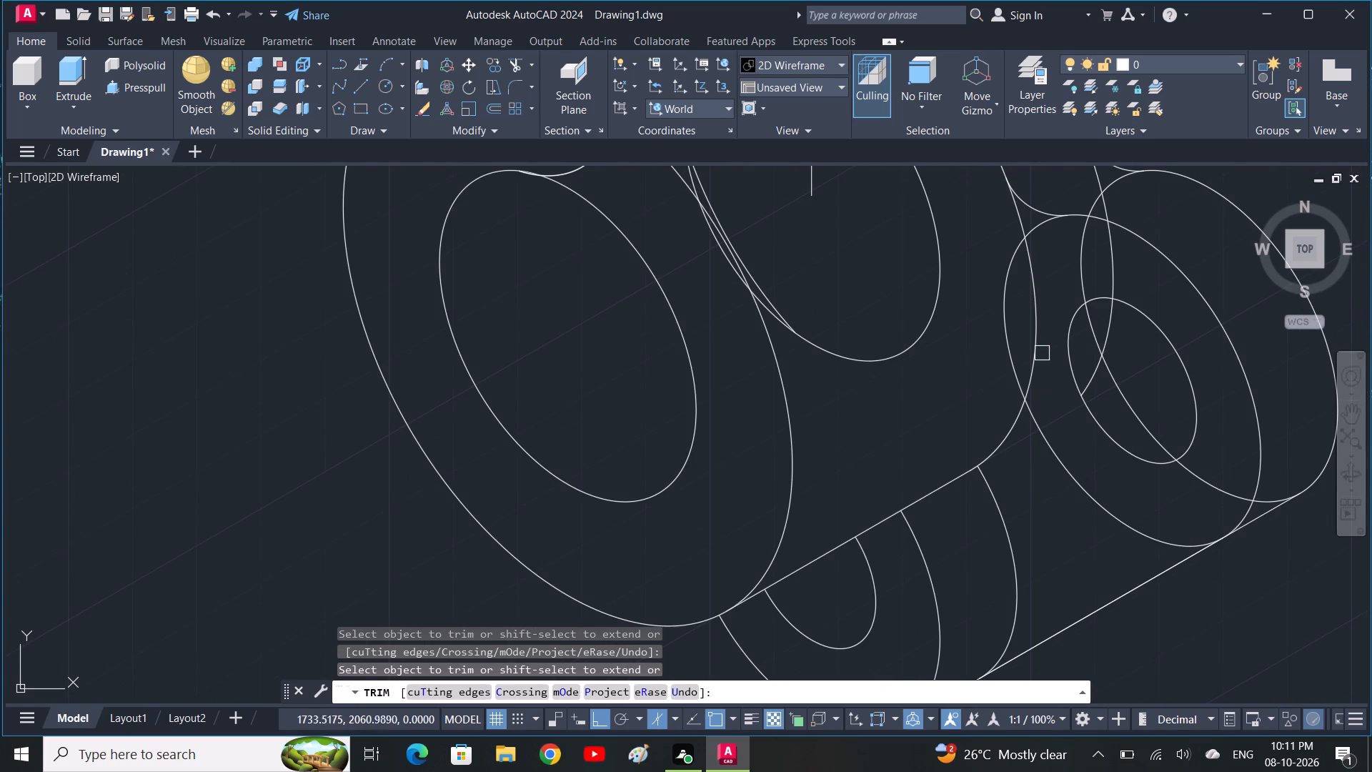
Trim the right boss's front outer isocircle inside the flange's front outer isocircle and below the adjoining fillet.
middle_click_drag(1022, 345, 1021, 442)
left_click(1005, 389)
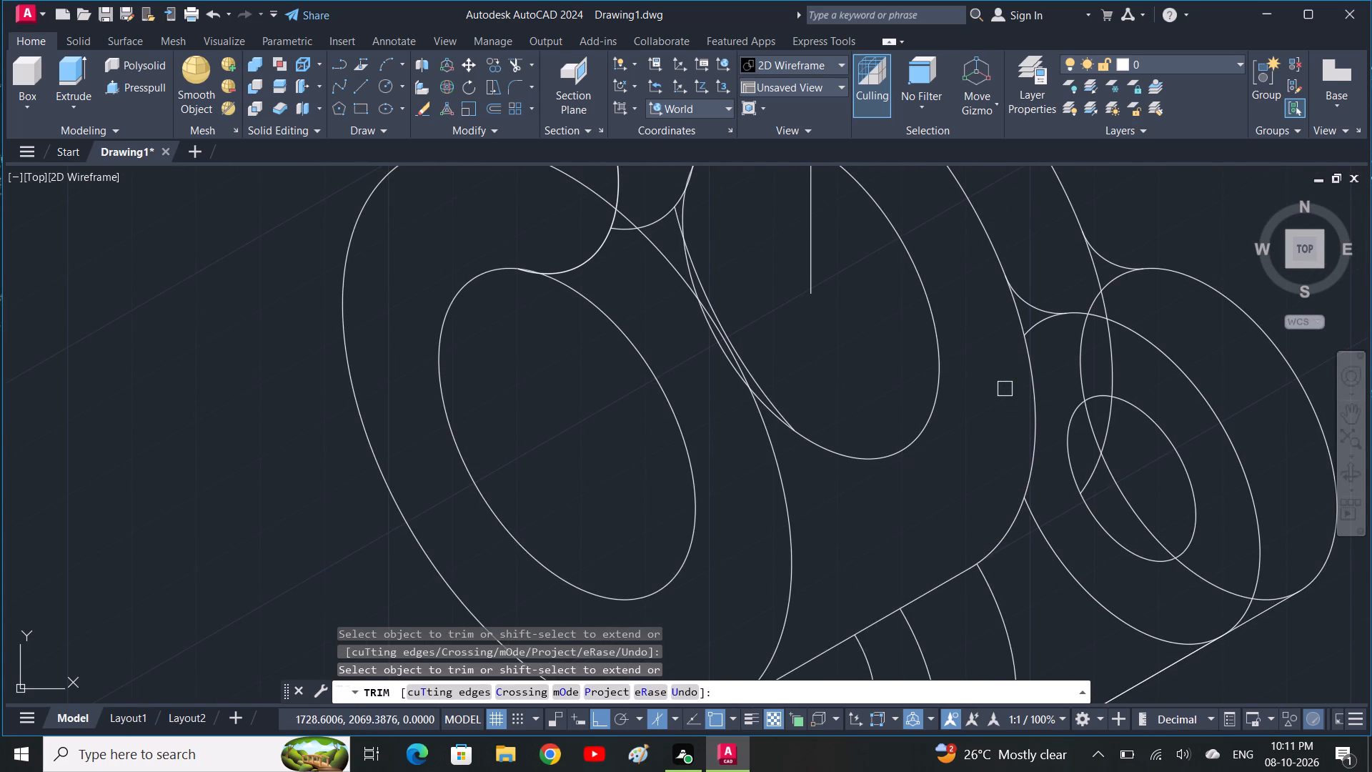
middle_click_drag(1002, 385, 919, 513)
scroll(958, 466, "up", 3)
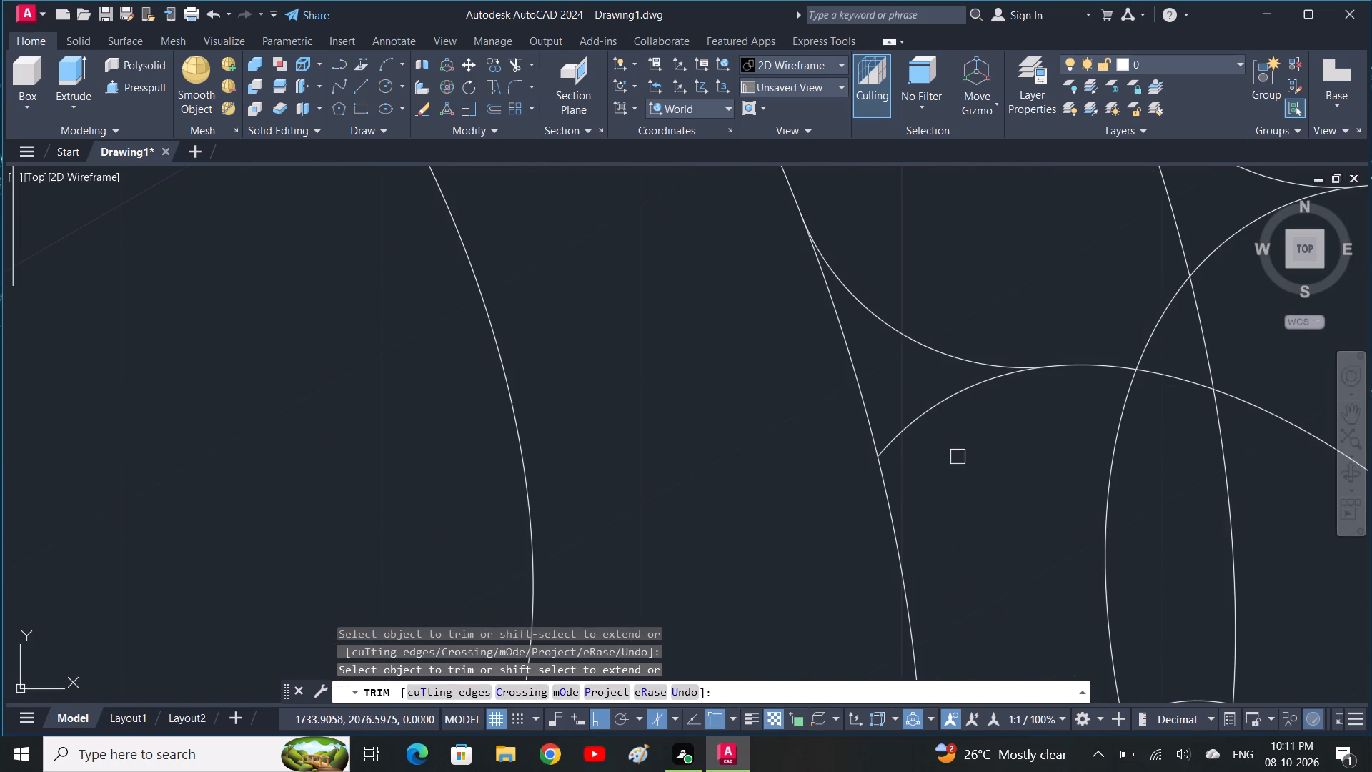
left_click(935, 416)
scroll(944, 410, "down", 2)
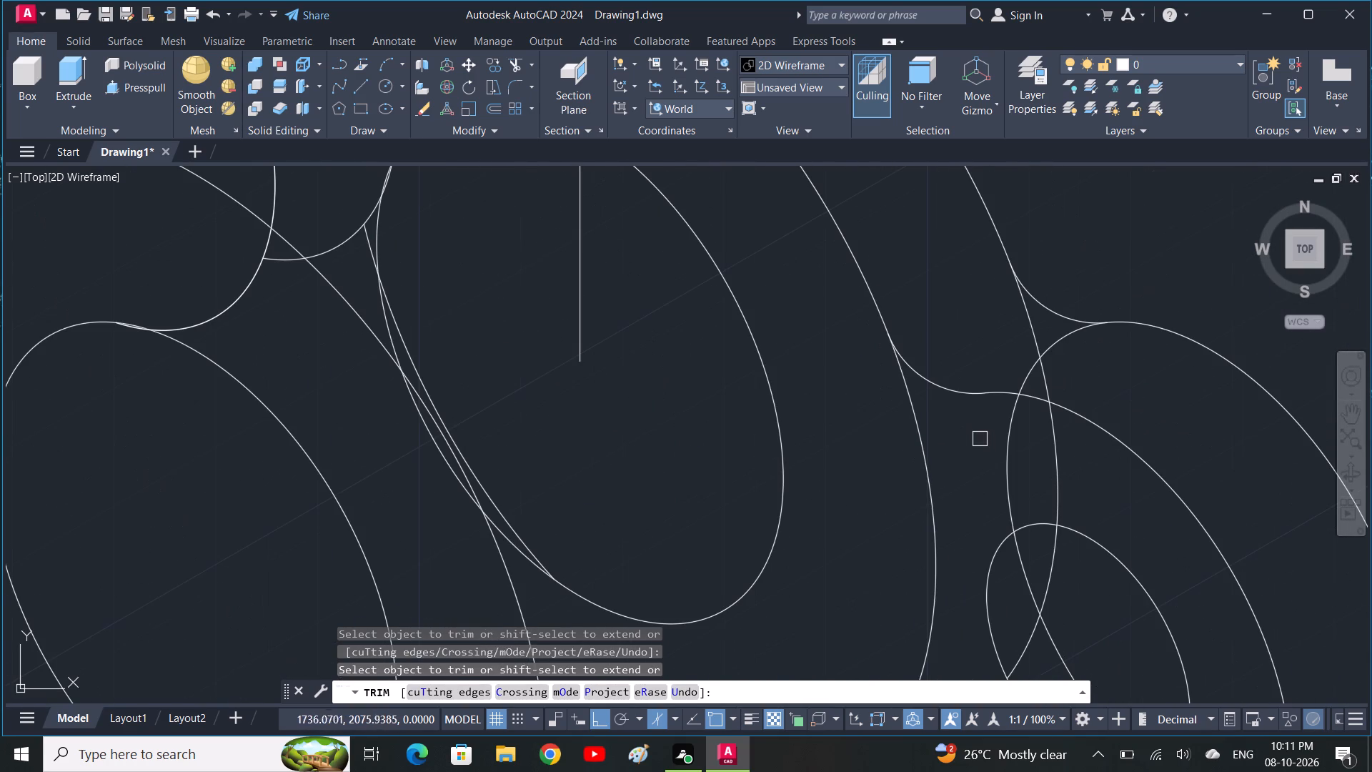
Trim the right boss's and flange's rear outer isocircle segments hidden below the rear fillet, above the boss's front face.
left_click(1014, 450)
left_click(1028, 364)
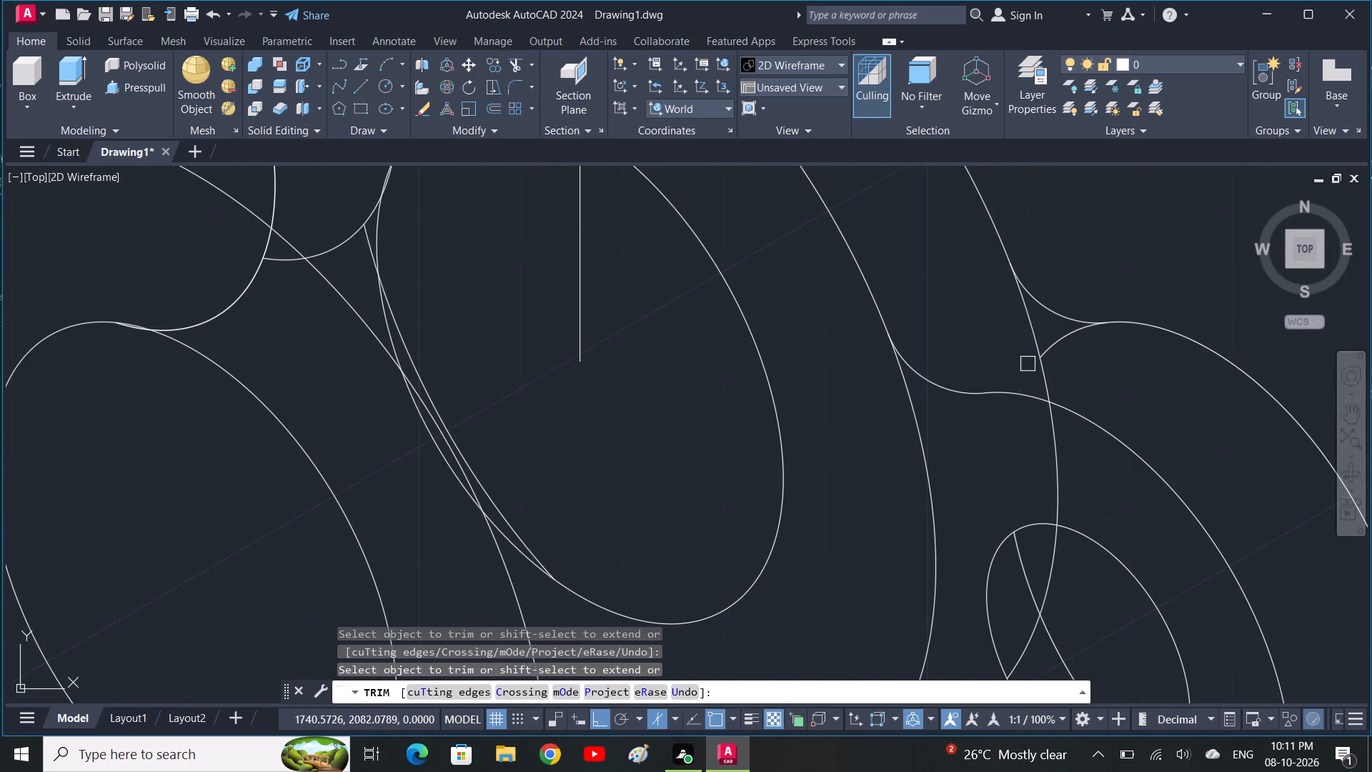
left_click(1040, 365)
left_click(1046, 358)
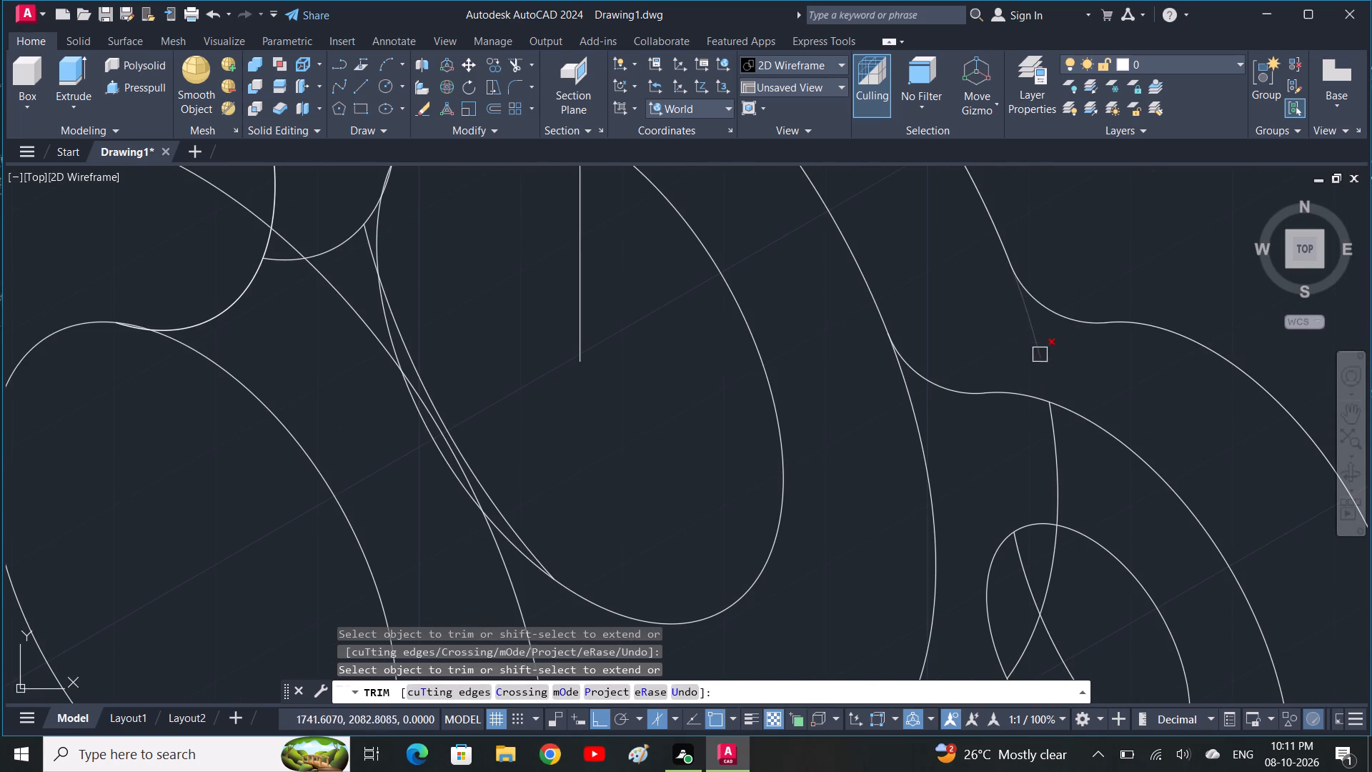
left_click(1037, 350)
Trim the remaining rear flange and rear boss arcs crossing the right boss's front face and hole, out to the tangent line.
scroll(1037, 355, "down", 2)
left_click(1044, 412)
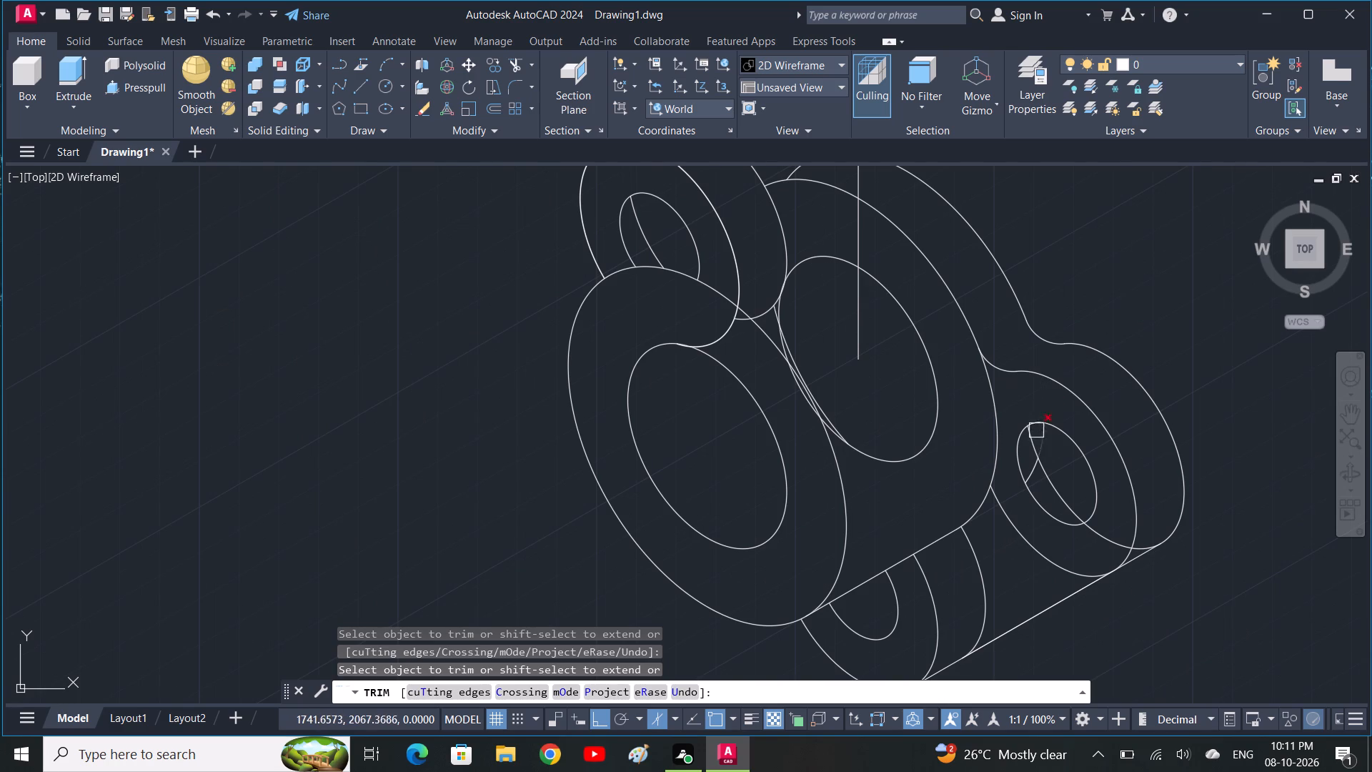
scroll(1036, 431, "up", 2)
left_click(1046, 443)
left_click(1023, 462)
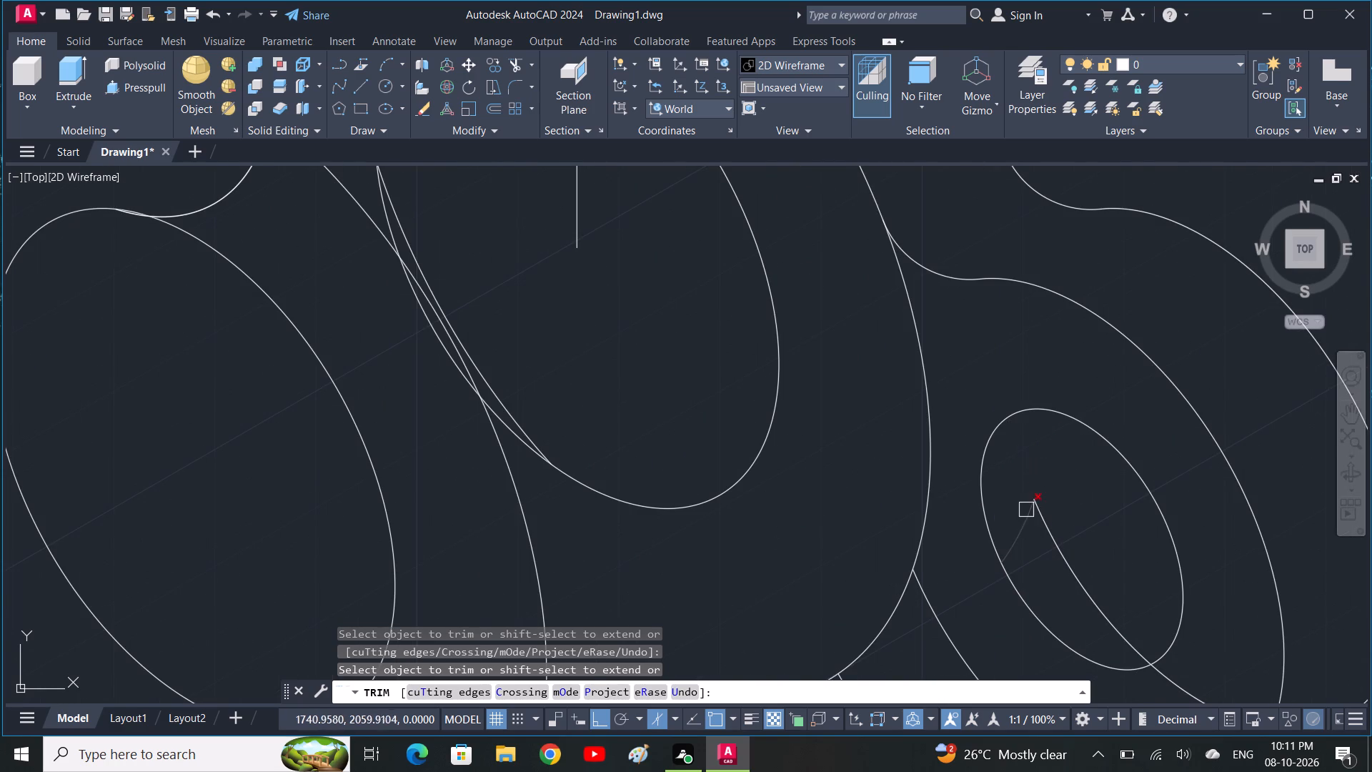
left_click(1027, 512)
left_click(1044, 521)
scroll(1042, 521, "down", 2)
scroll(1102, 590, "up", 3)
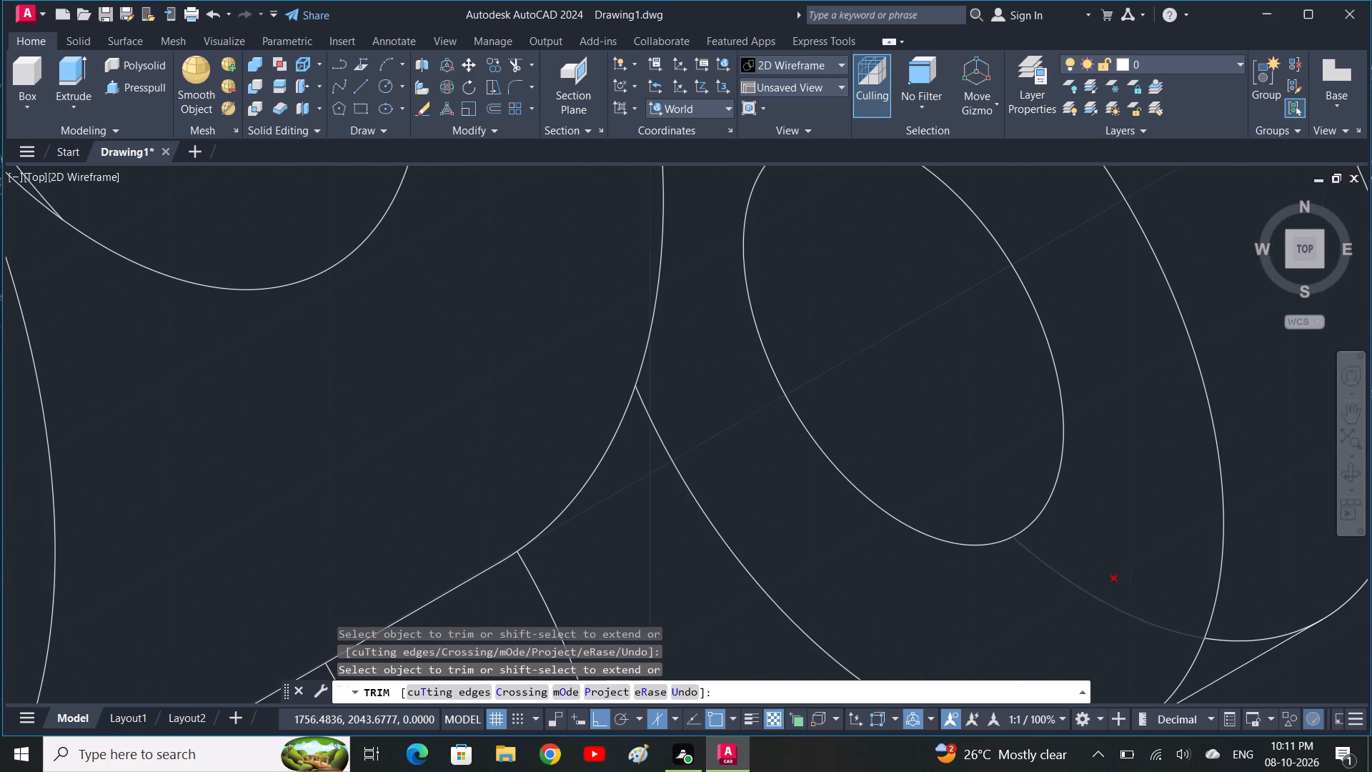
left_click(1102, 600)
scroll(1116, 601, "down", 2)
scroll(1160, 618, "up", 2)
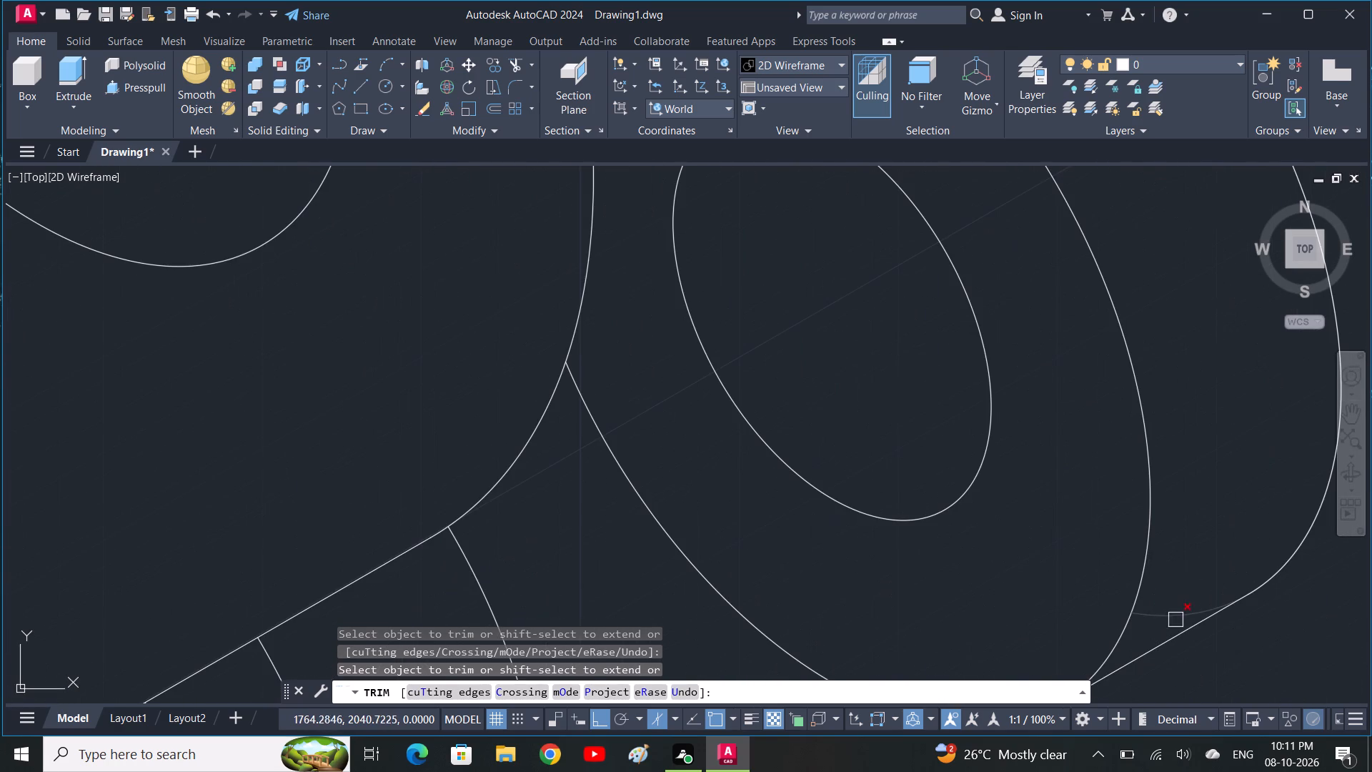
left_click(1177, 619)
scroll(1167, 614, "down", 2)
scroll(1065, 661, "down", 1)
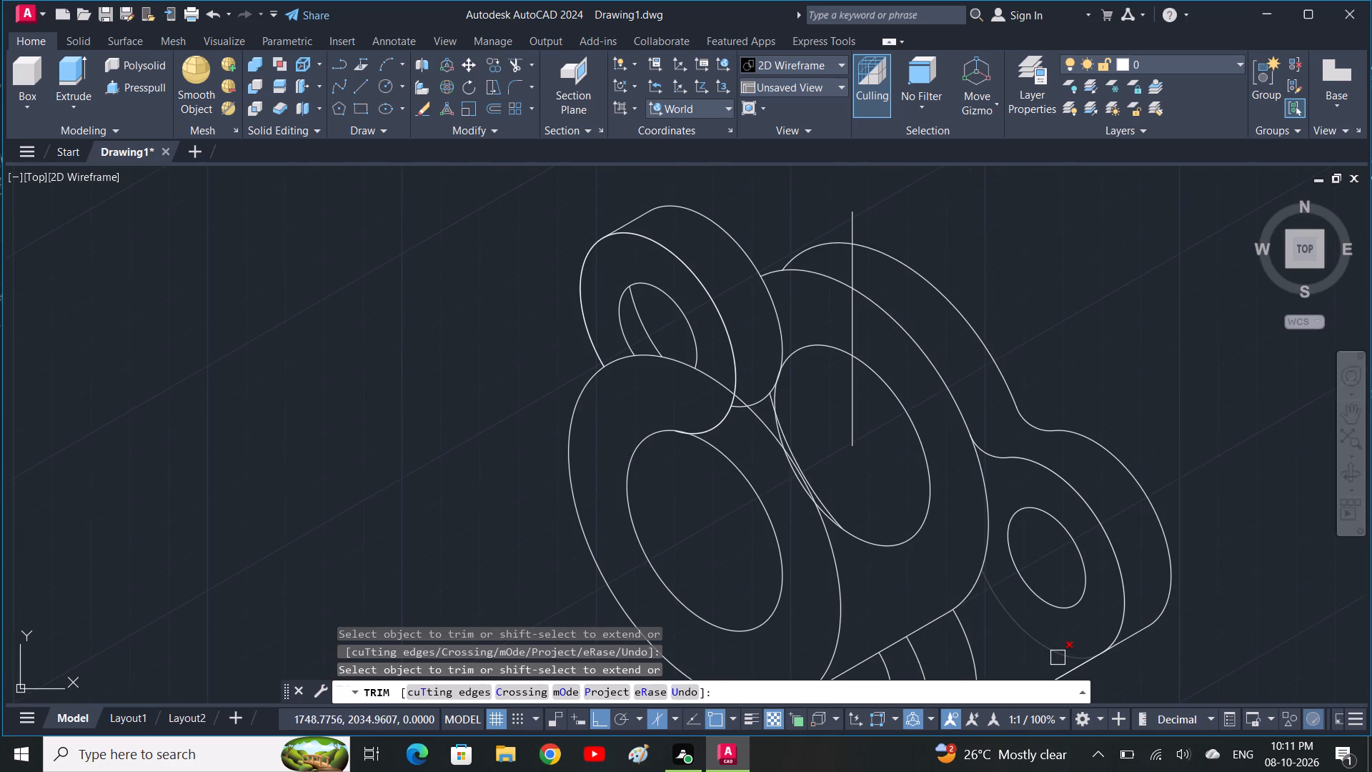
Erase the flange's central isocircle behind the hub, the leftover arc beside it and the vertical line ending at its centre.
middle_click_drag(1058, 657, 1139, 485)
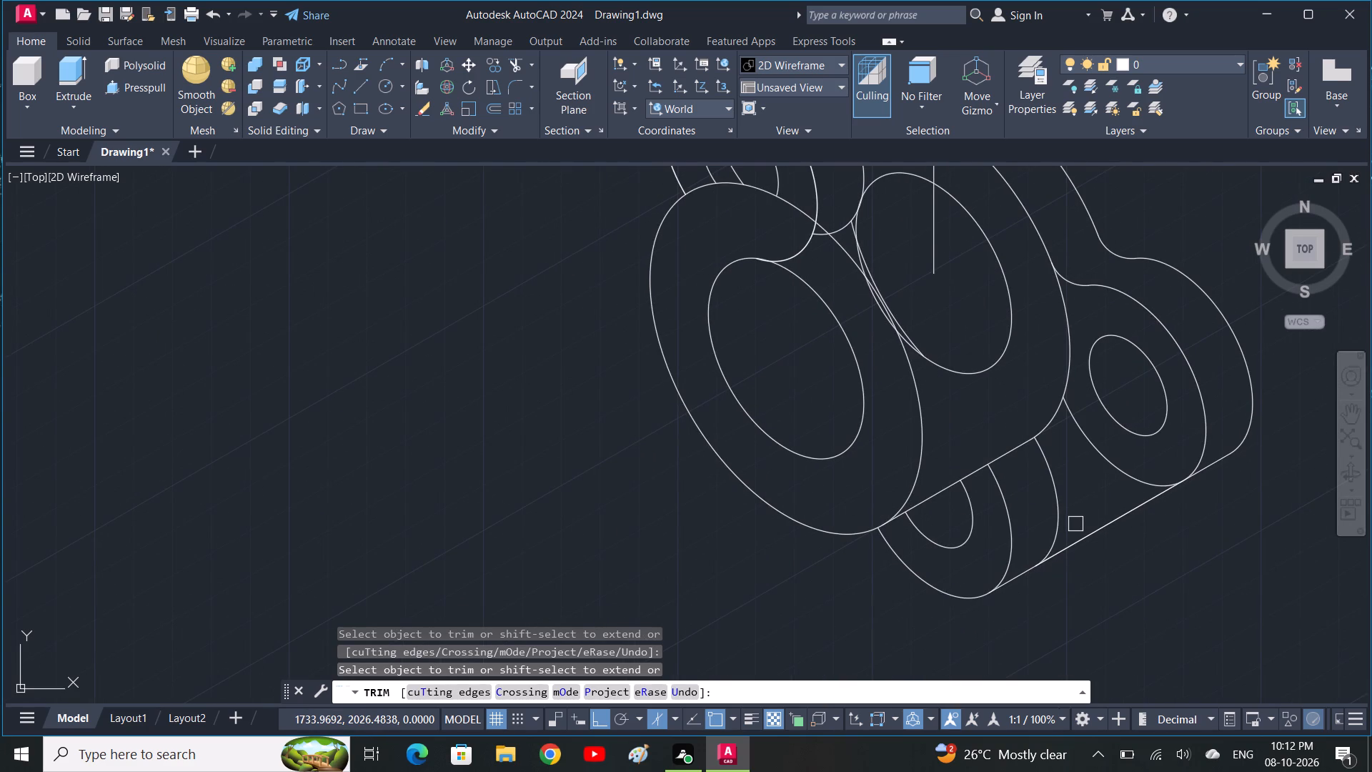
middle_click_drag(999, 406, 1046, 487)
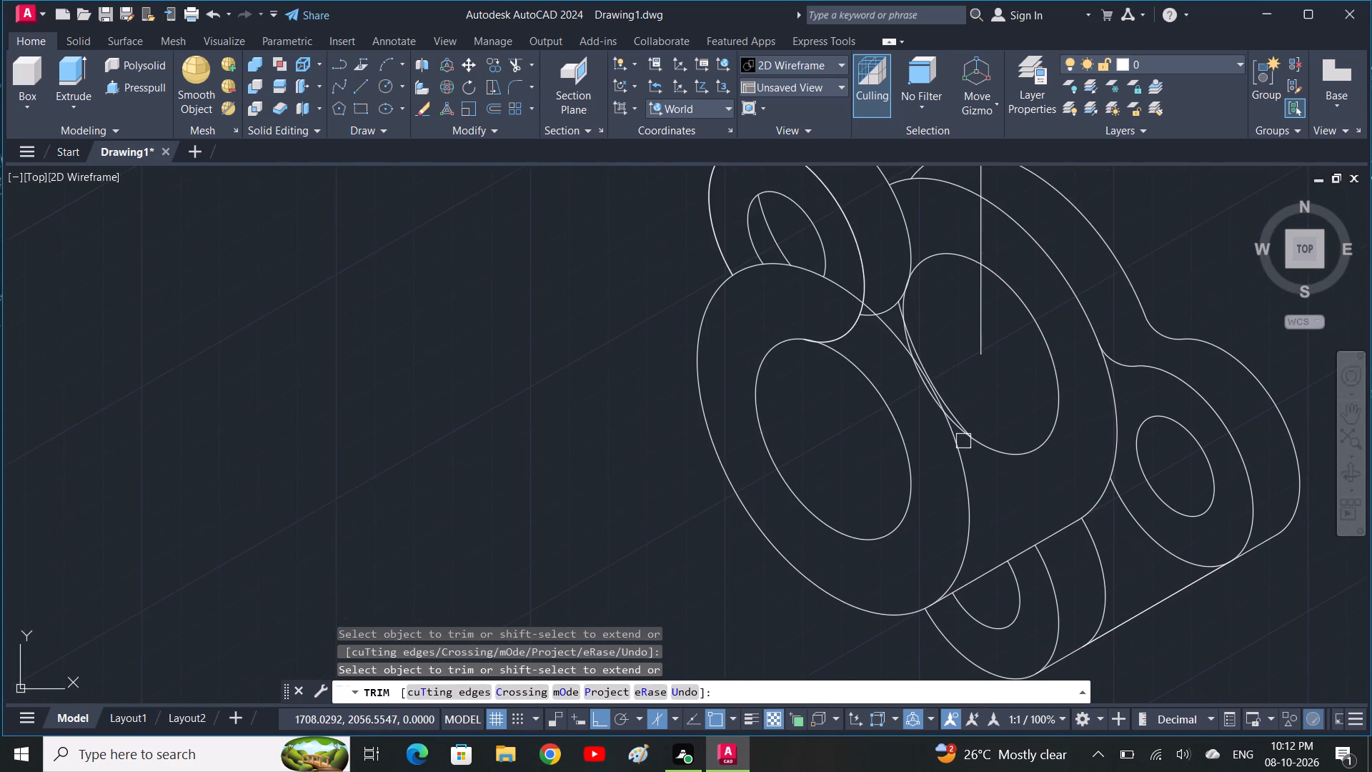
scroll(935, 396, "up", 2)
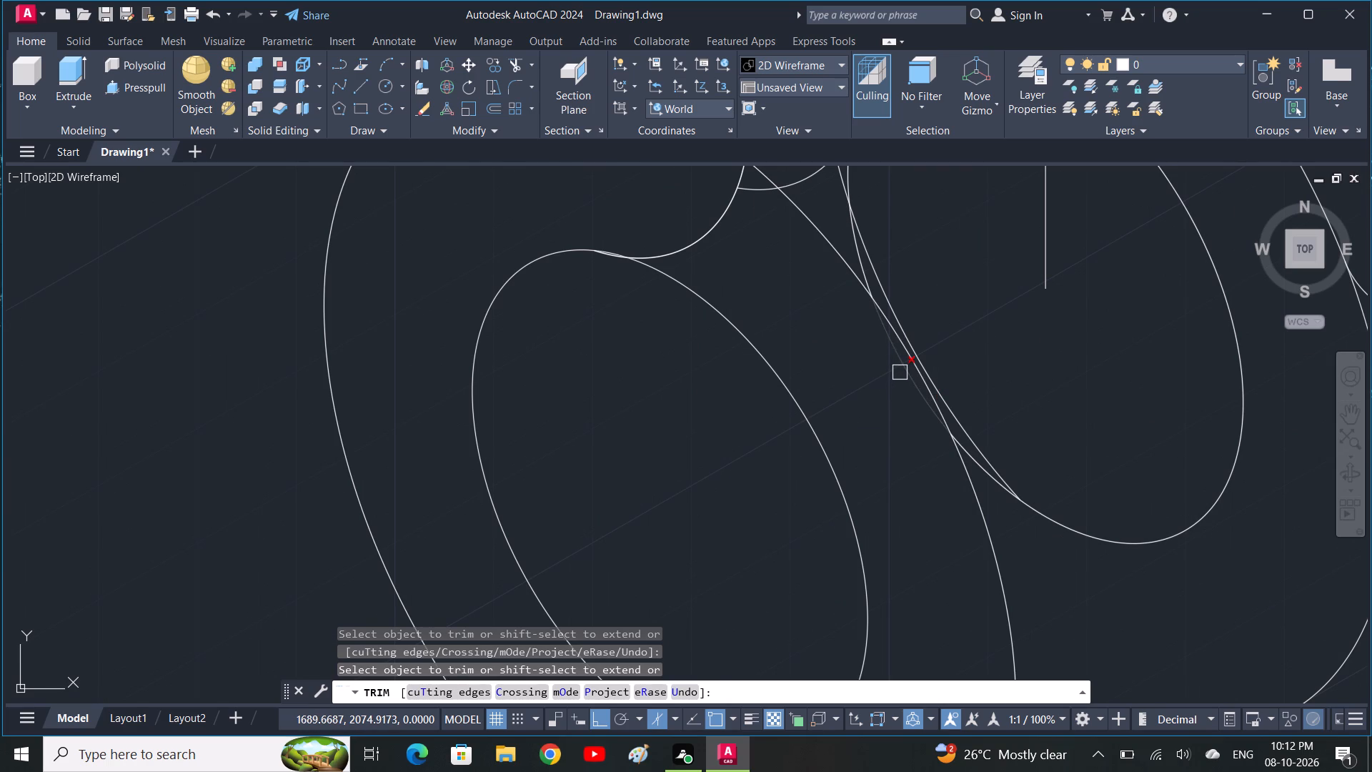
scroll(900, 372, "up", 1)
scroll(901, 378, "down", 2)
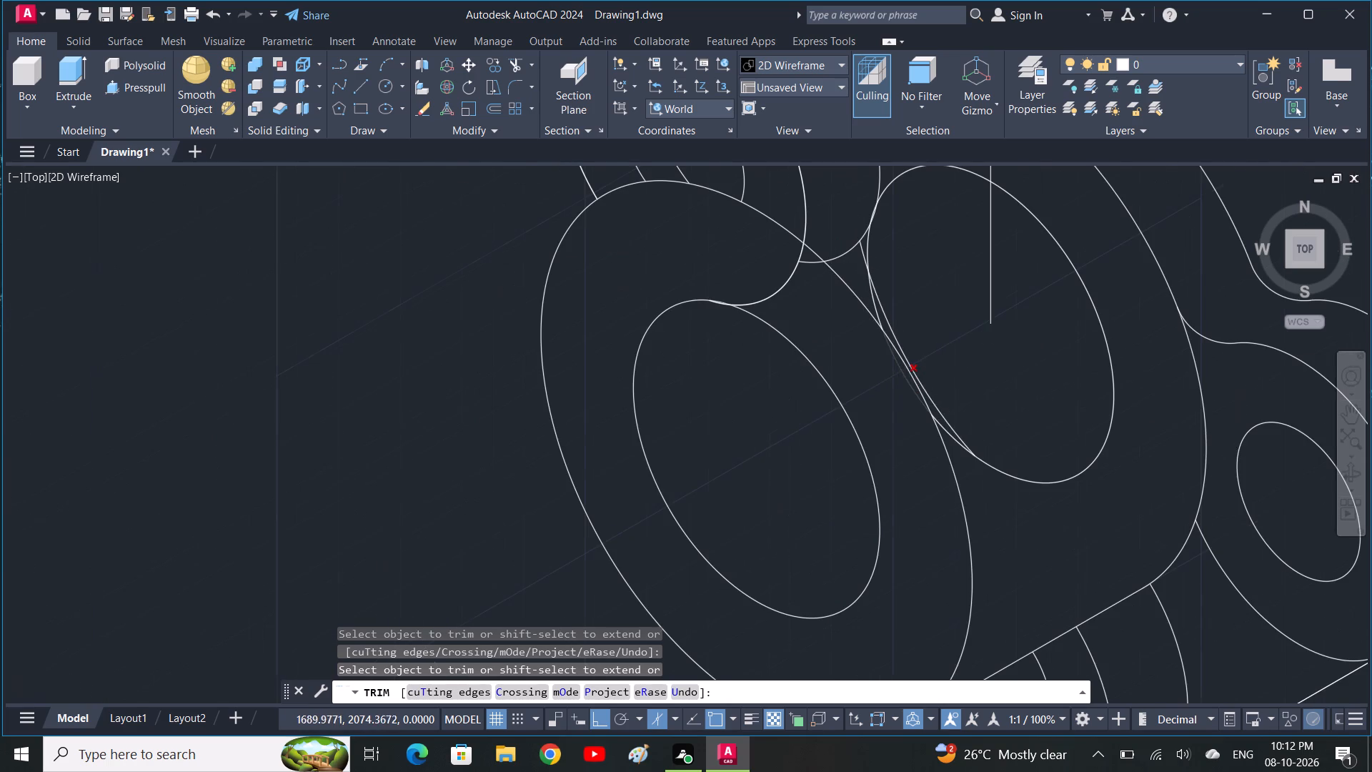
middle_click_drag(965, 320, 1015, 414)
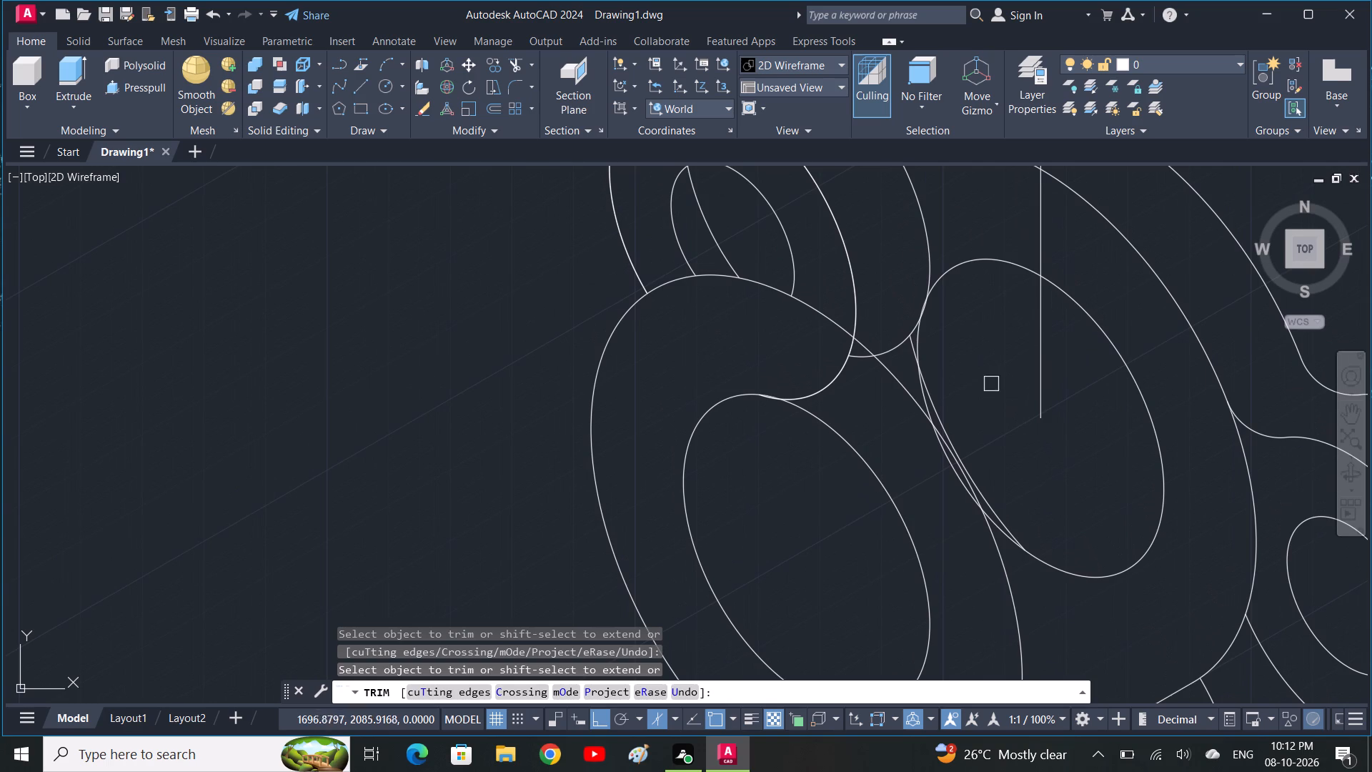
key("Escape")
key("Escape")
left_click(924, 382)
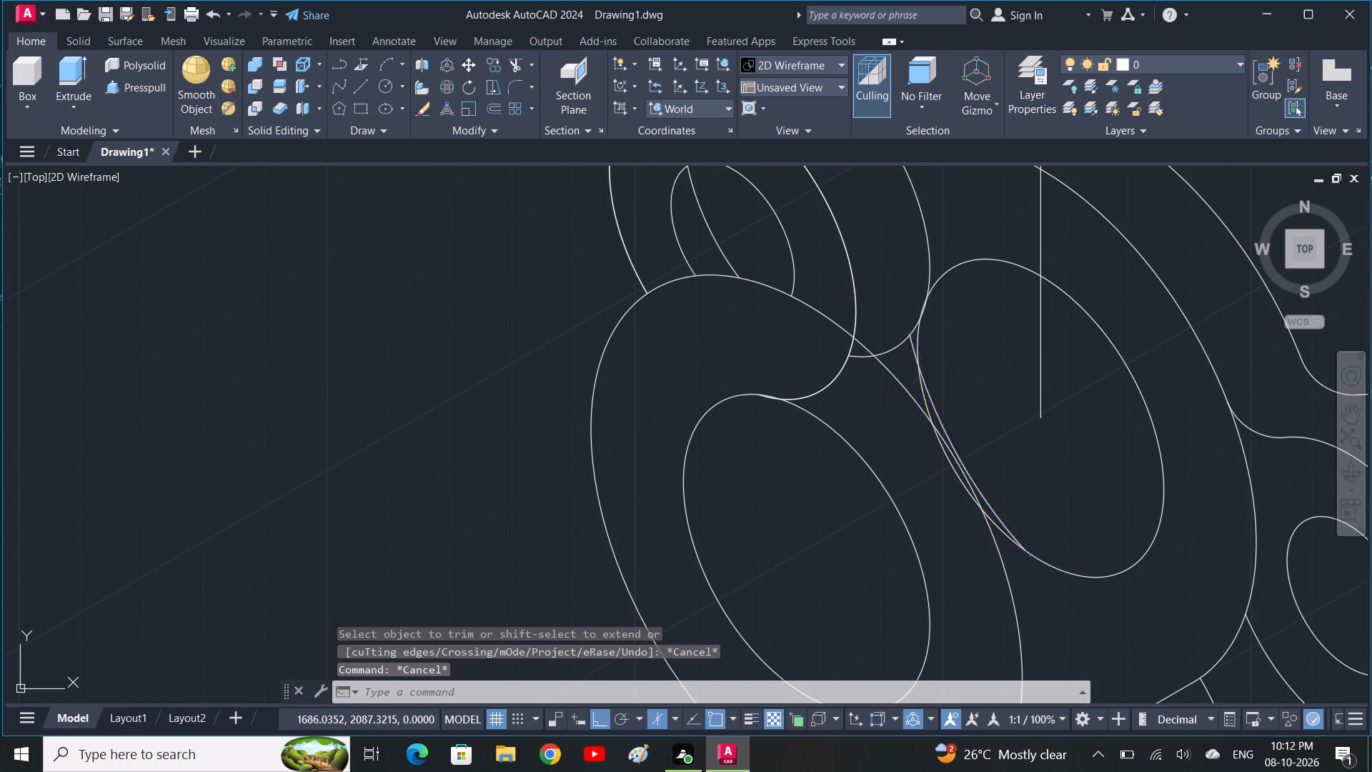
key("Delete")
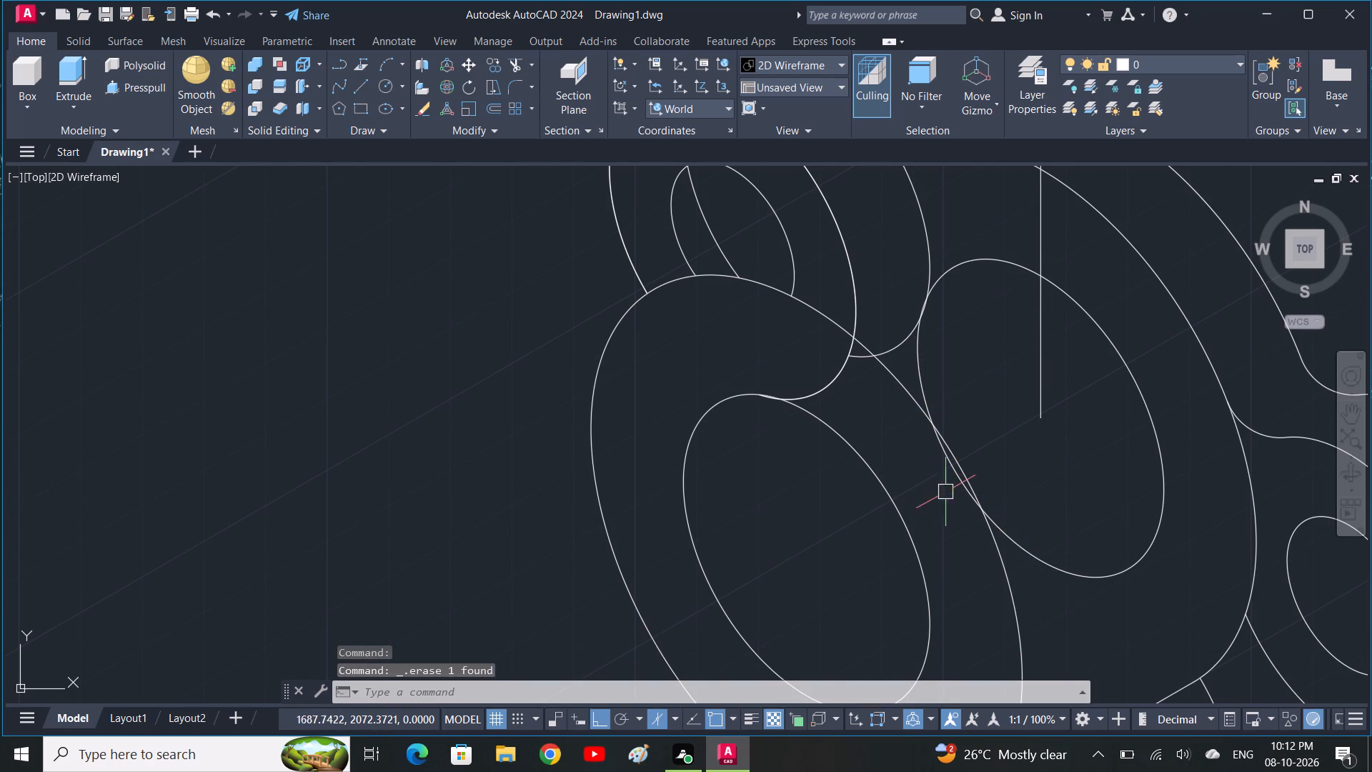
left_click(1160, 543)
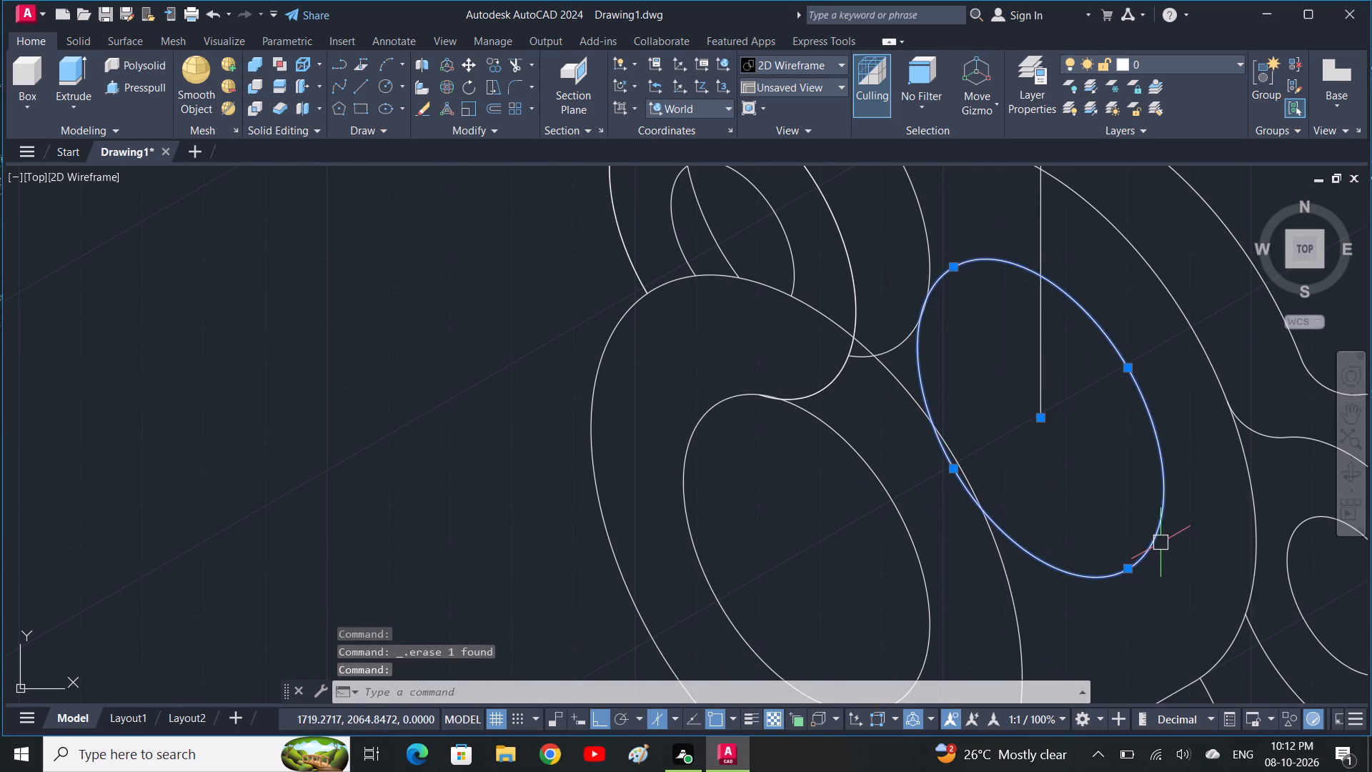
key("Delete")
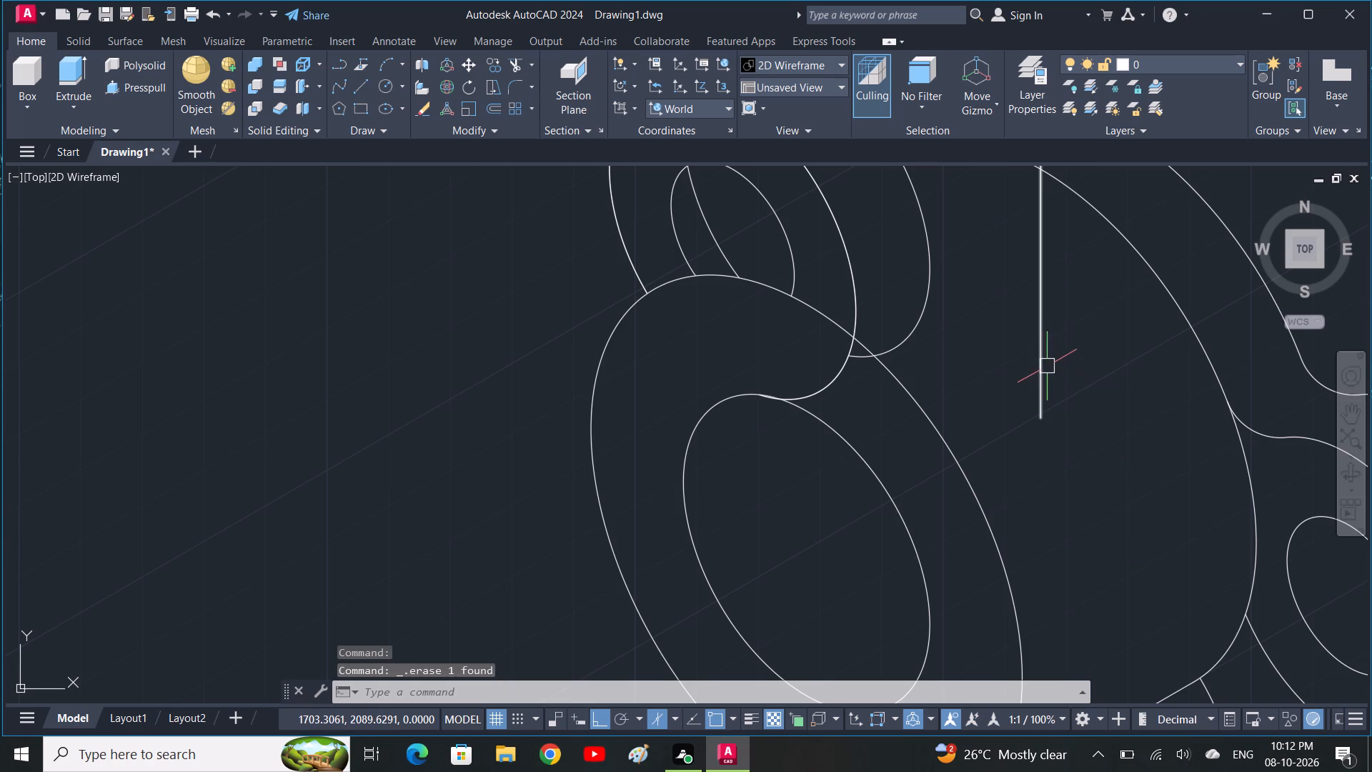
left_click(1044, 366)
key("Delete")
Trim the leftover upper boss arc ends crossing the hub's front face between its outer rim and its bore.
scroll(1030, 381, "down", 1)
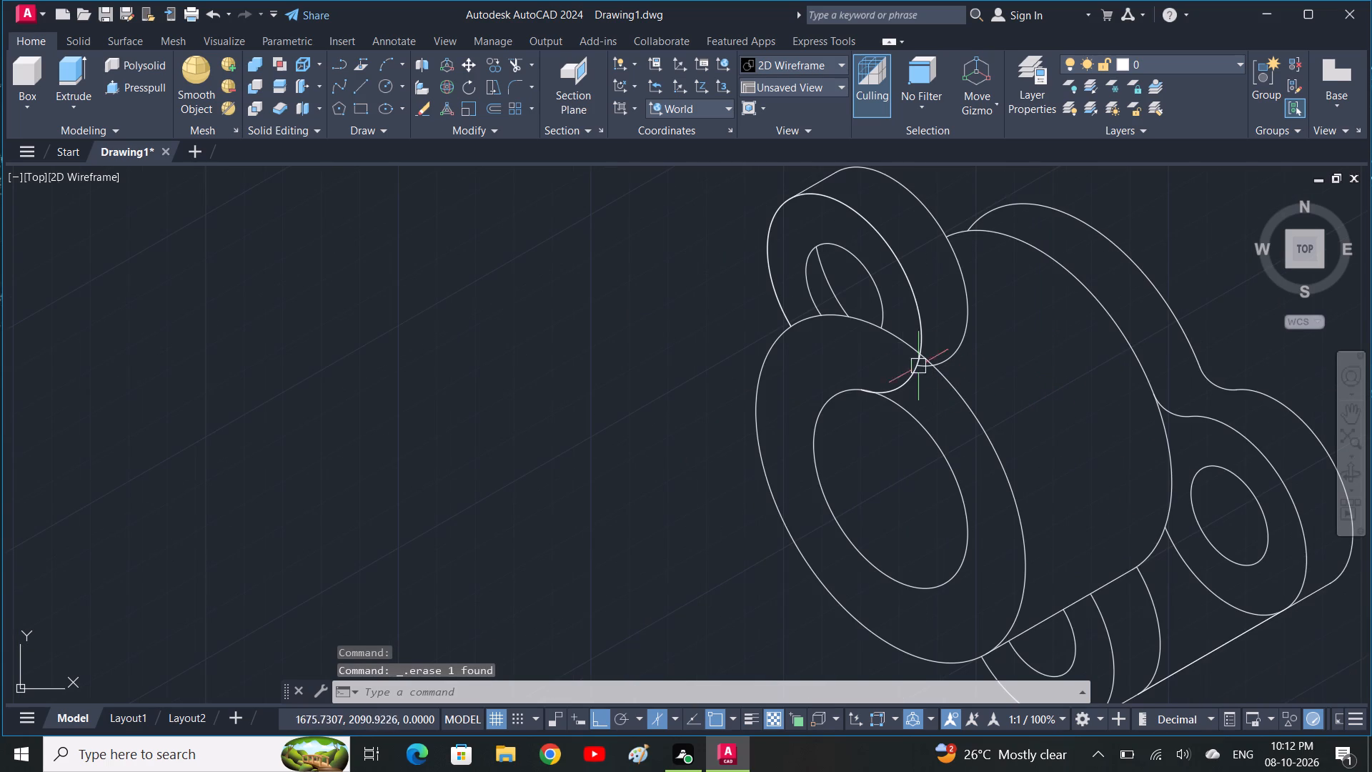
type("tr")
key("space")
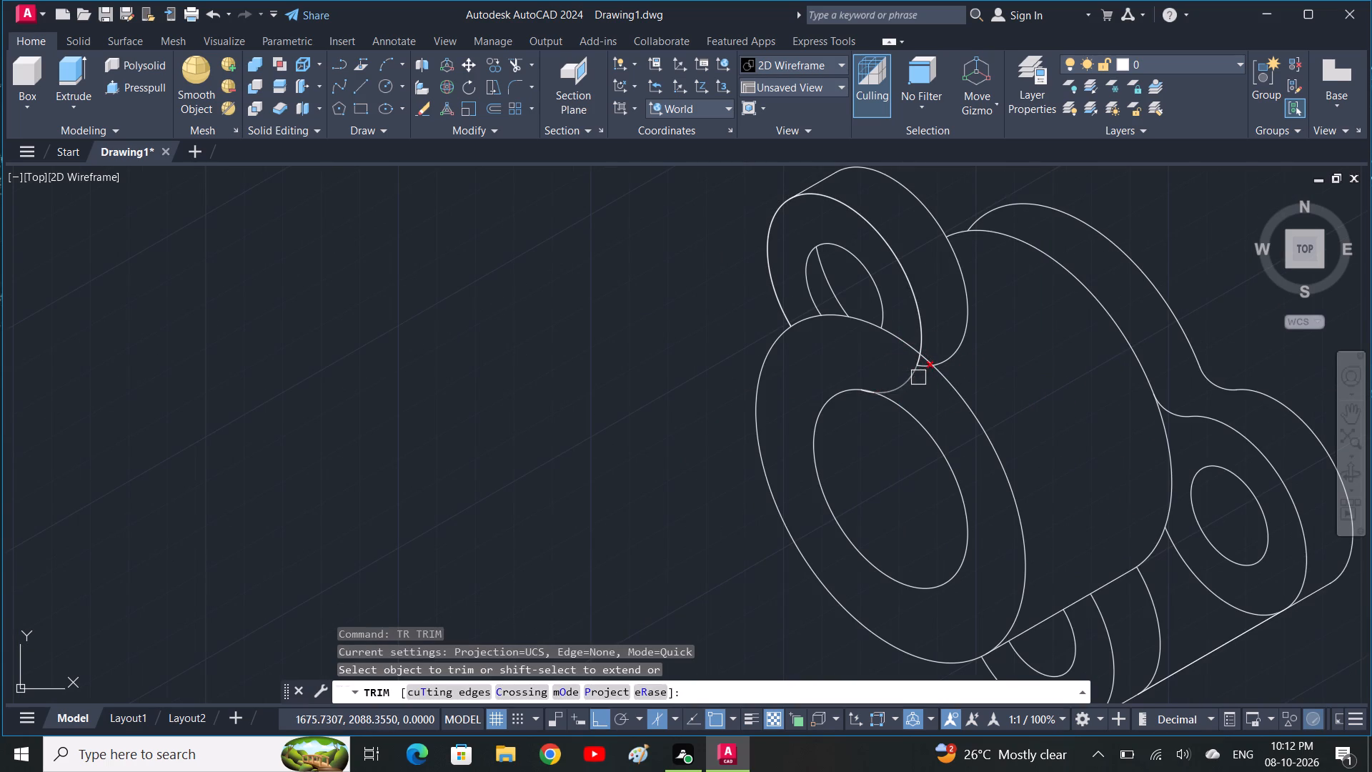
left_click(916, 372)
left_click(910, 375)
left_click(910, 375)
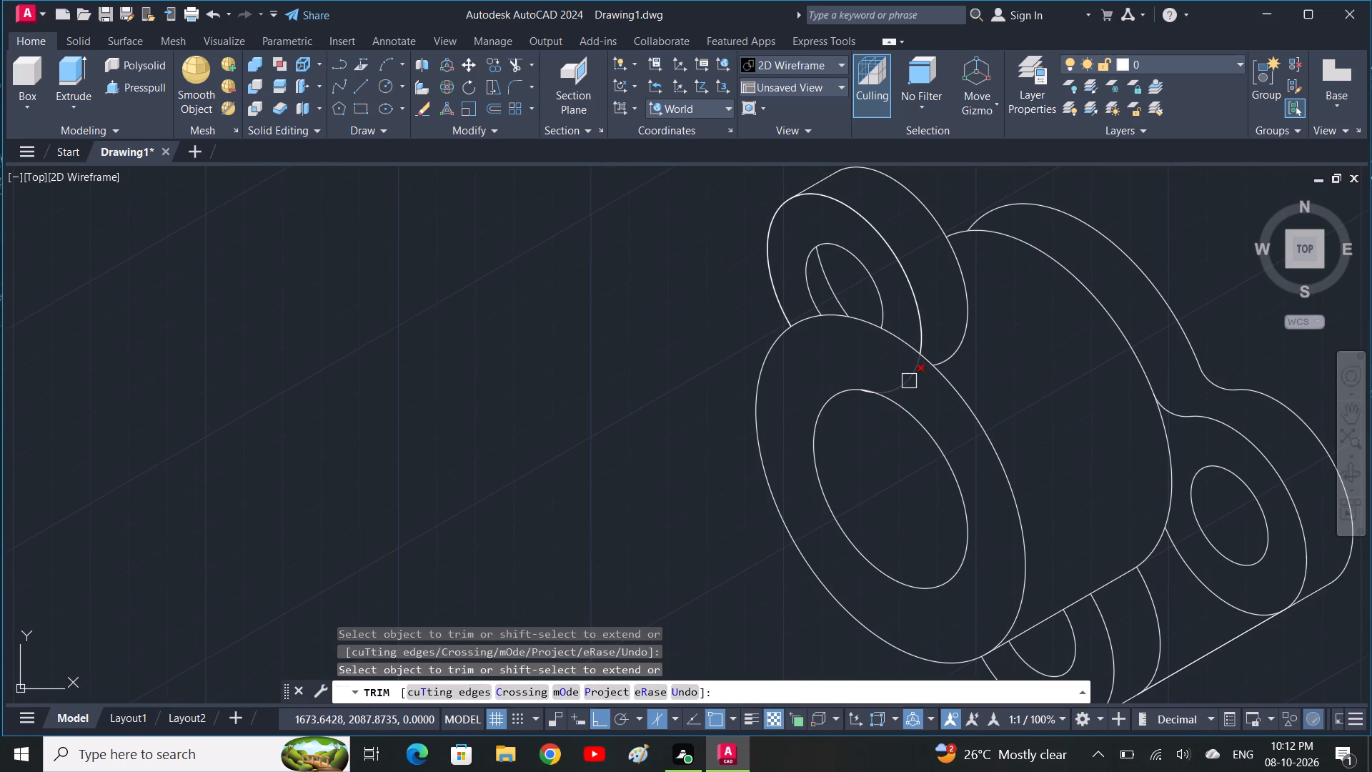
left_click(909, 382)
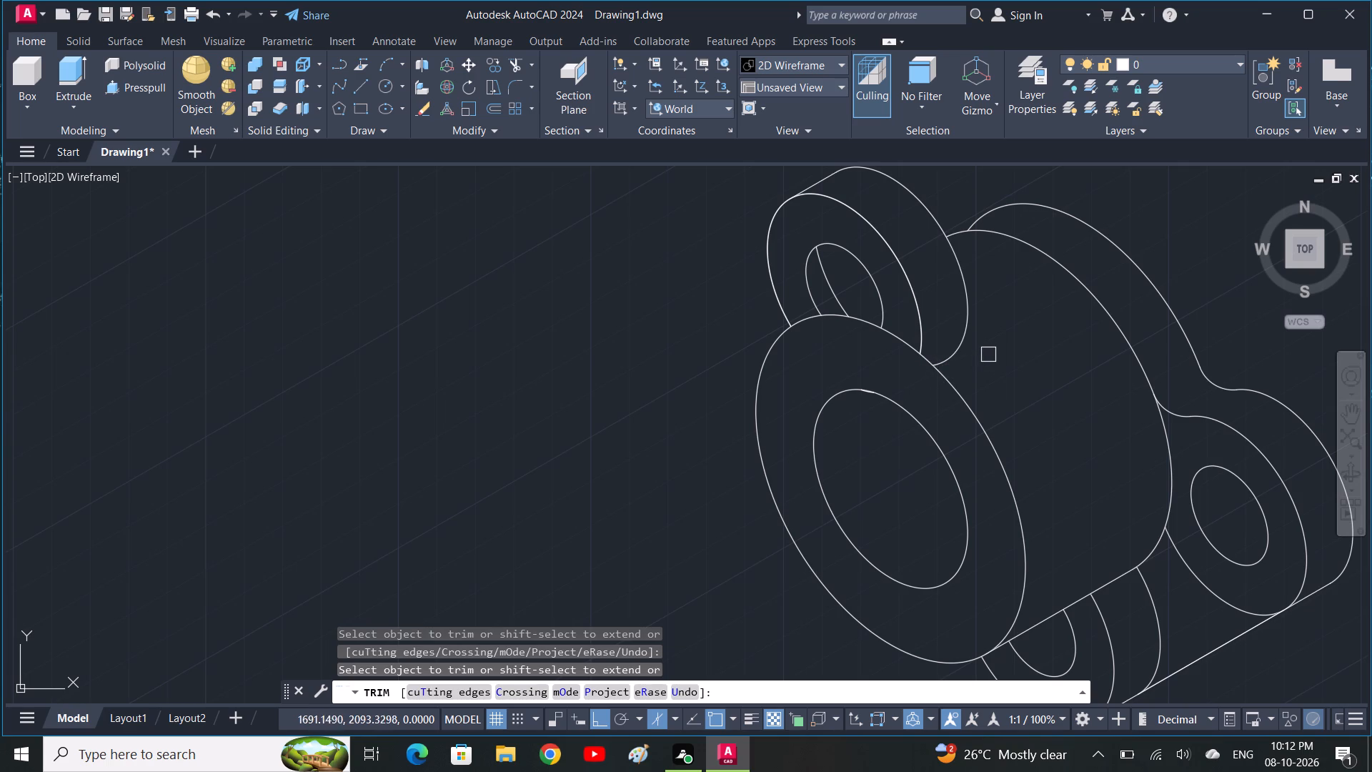
key("Escape")
Draw a 30° edge line from the flange's rear outer arc to where its front outer arc meets the upper boss's rear arc.
type("l")
key("space")
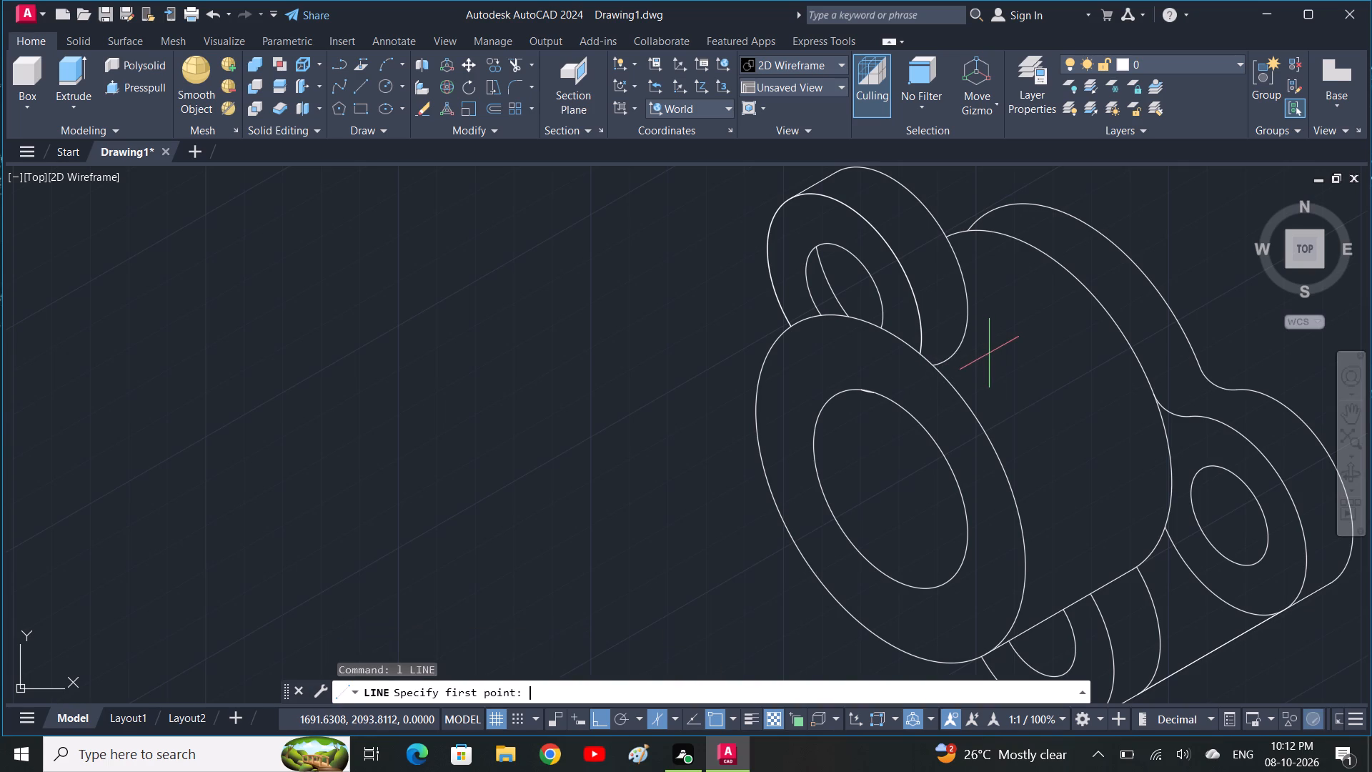
left_click(987, 214)
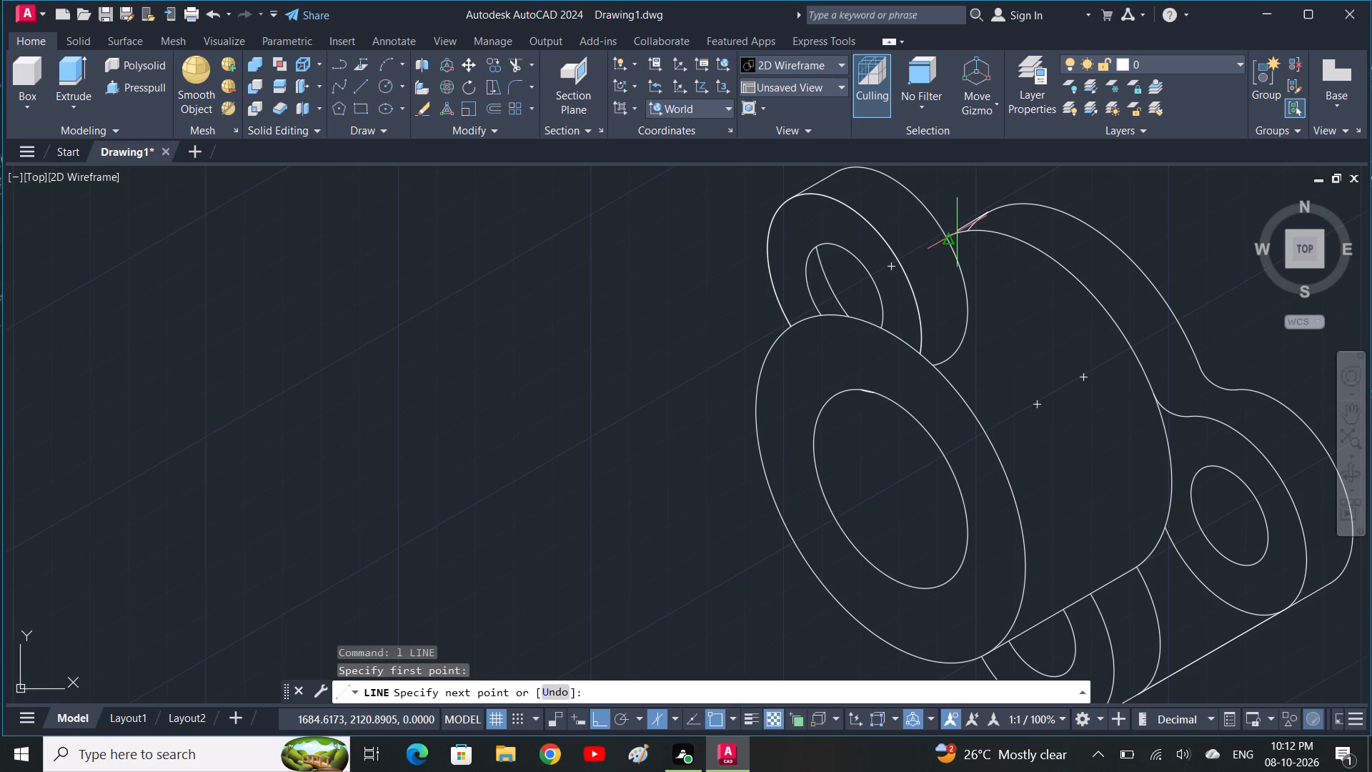
scroll(957, 232, "up", 2)
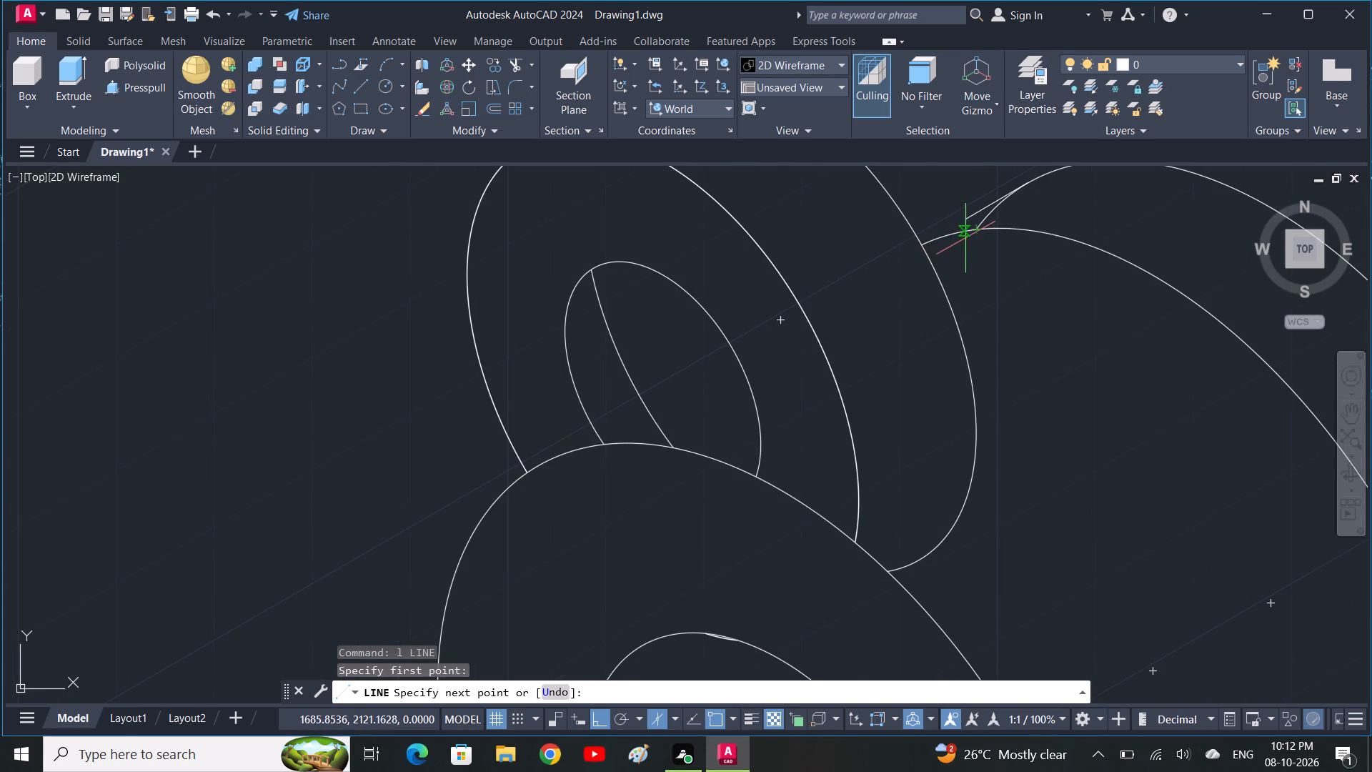
left_click(925, 244)
key("space")
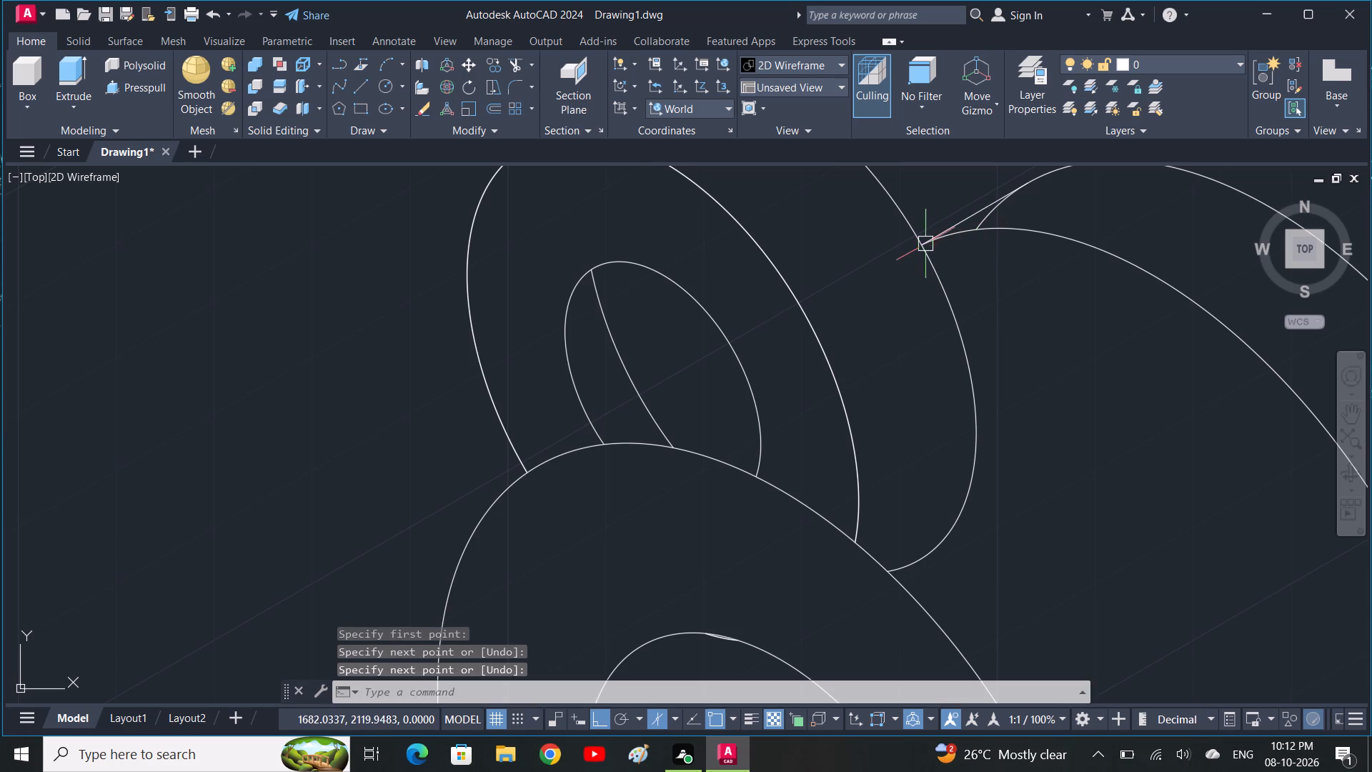
Trim the flange's rear outer arc segment hidden between the new edge line and the front outer arc.
type("tr")
key("space")
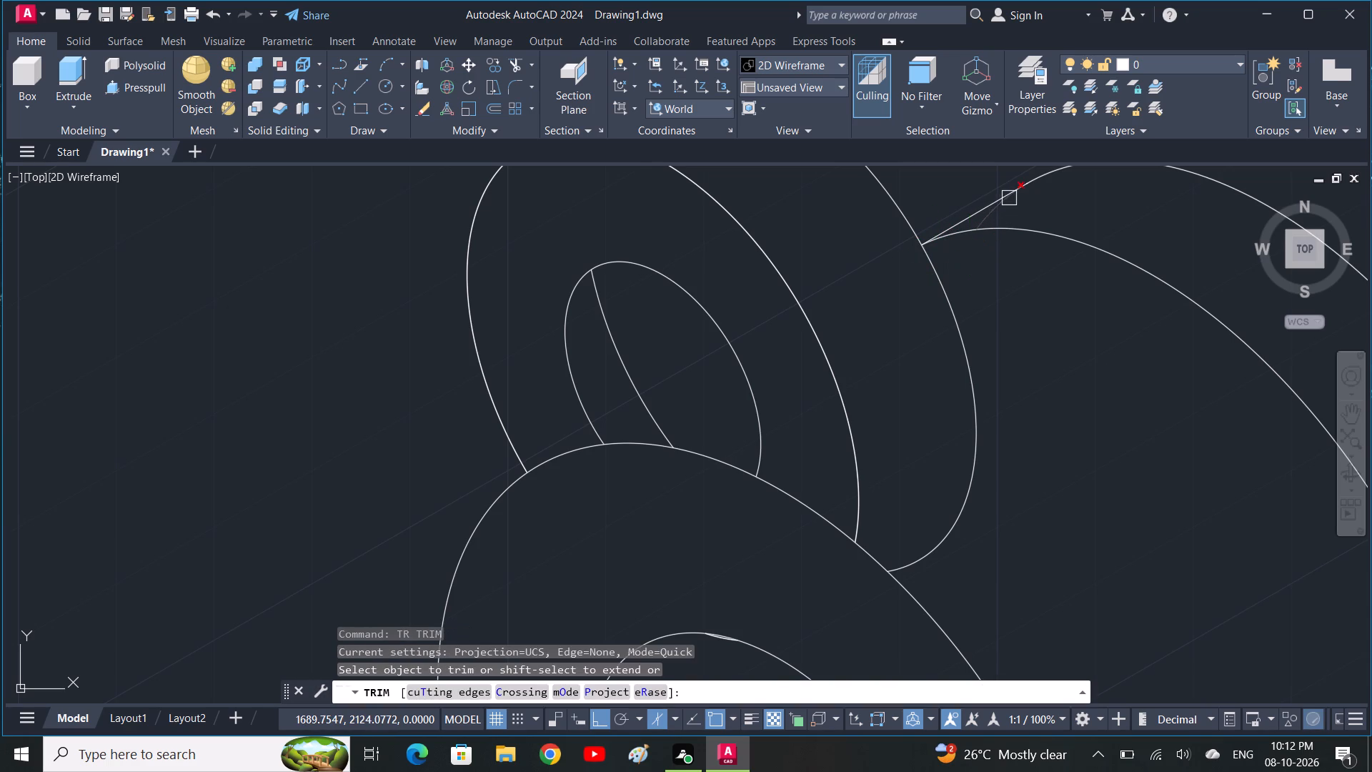
scroll(1008, 207, "up", 2)
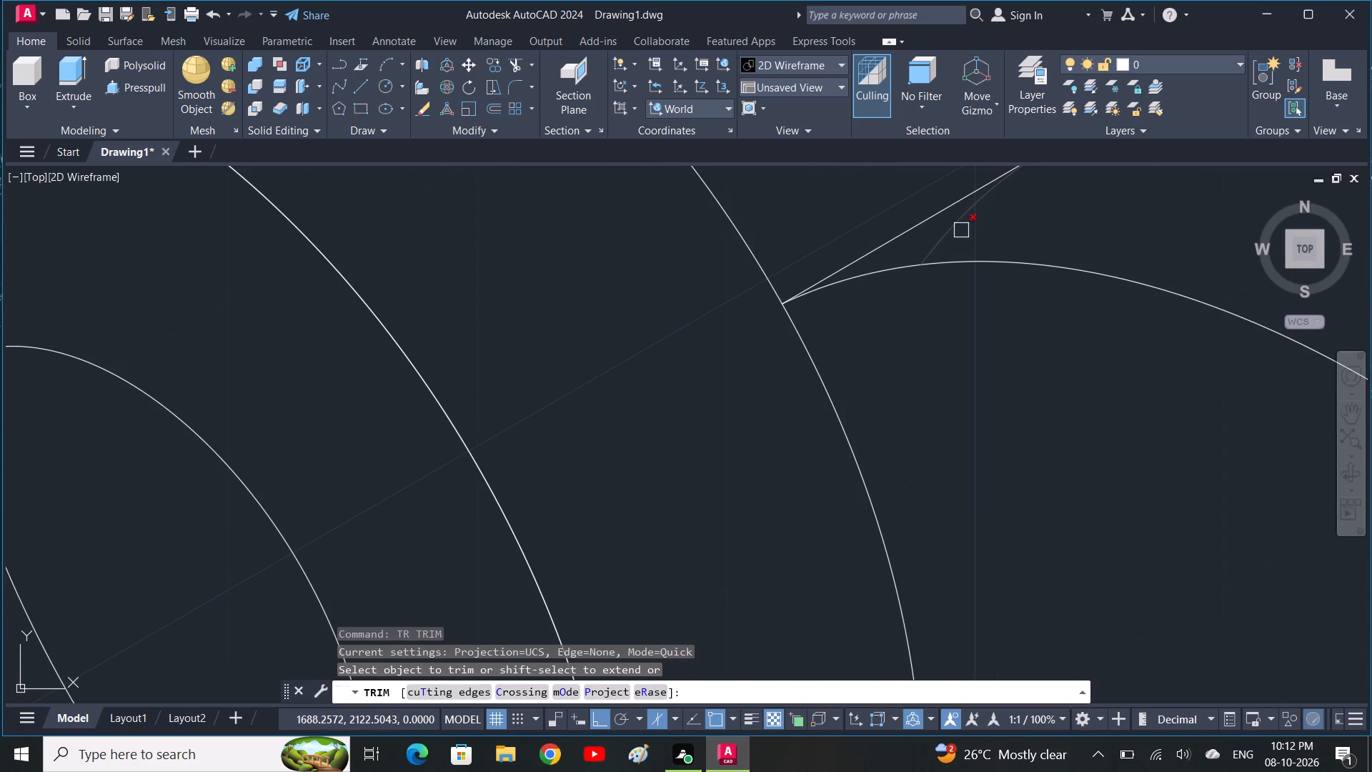
left_click(961, 230)
scroll(961, 239, "down", 2)
scroll(965, 334, "down", 2)
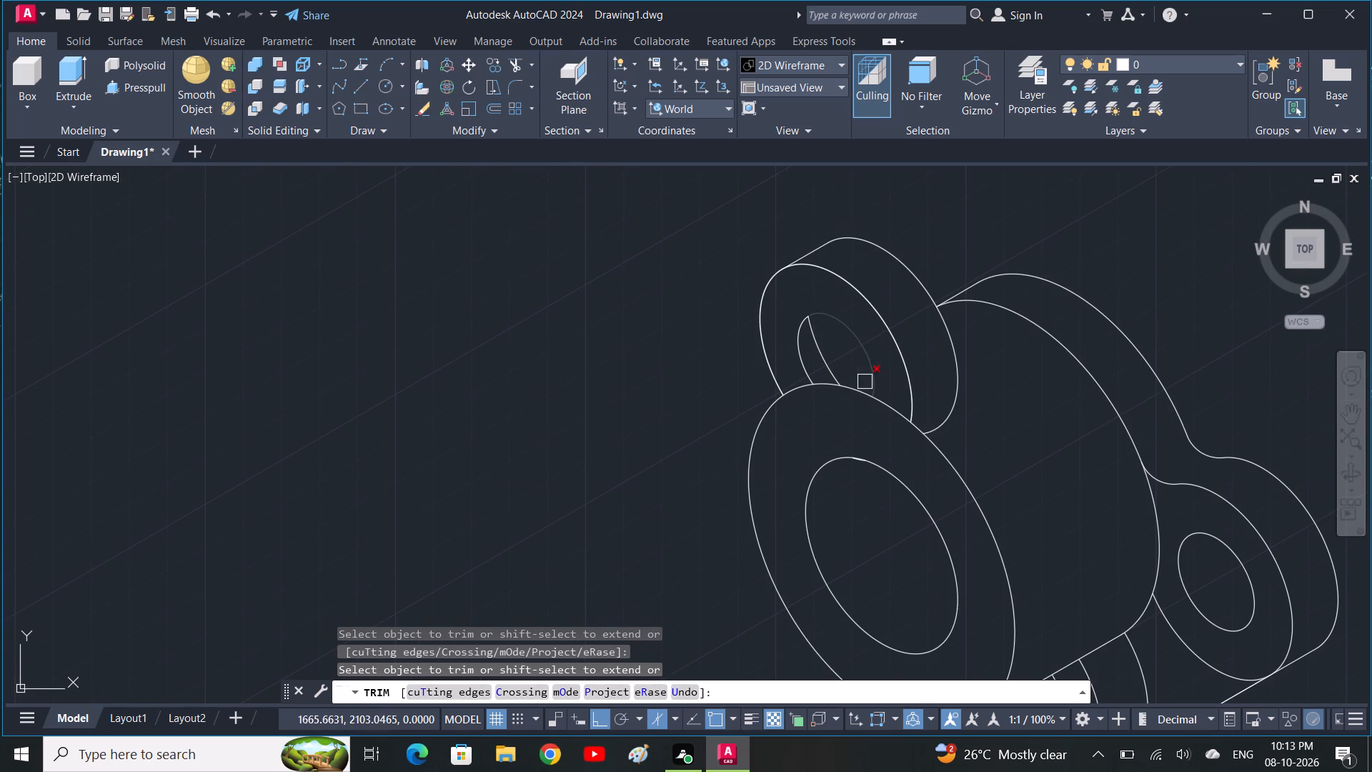
right_click_drag(899, 392, 1061, 493)
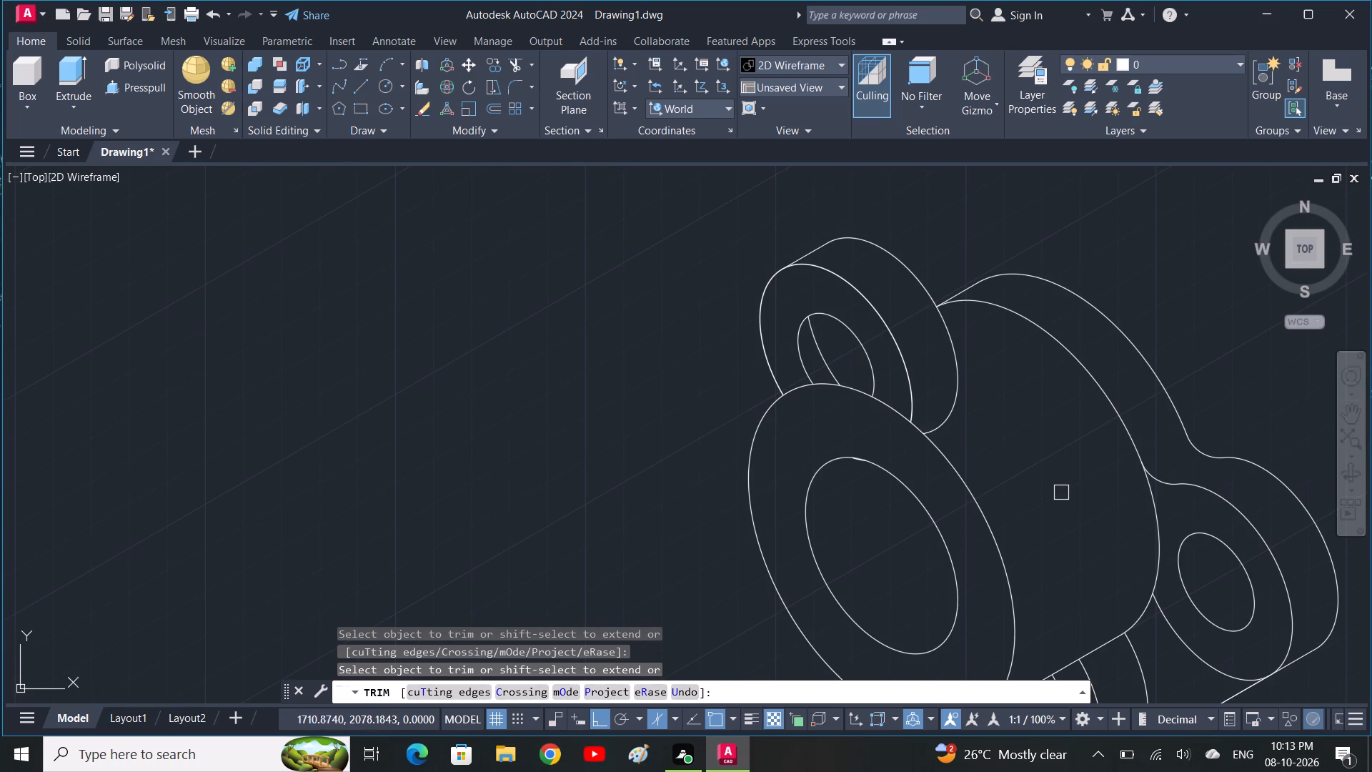
right_click_drag(1061, 493, 1059, 500)
key("Escape")
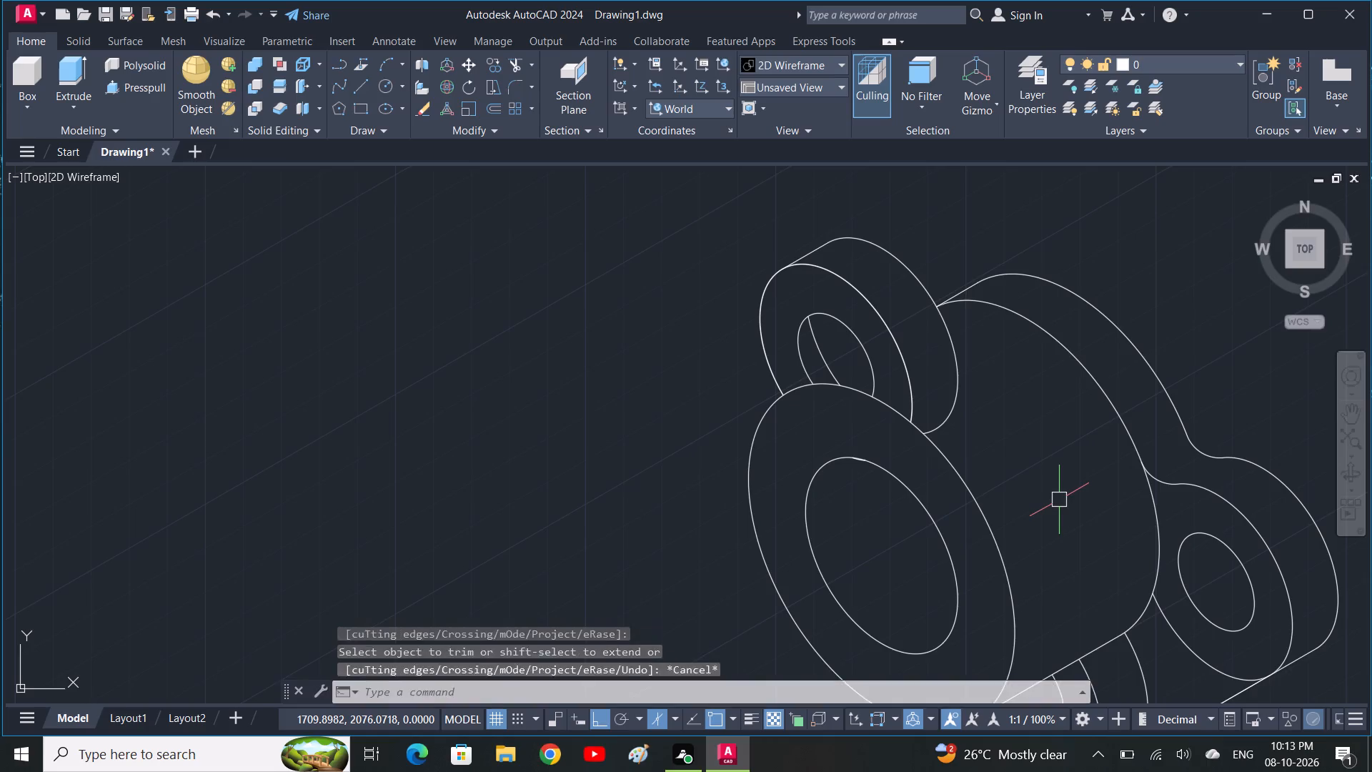
right_click_drag(1059, 500, 1046, 505)
key("Escape")
key("Escape")
Draw a vertical line about 43 units long upward from the flange's rear centre, past its rear outer arc.
type("l")
key("space")
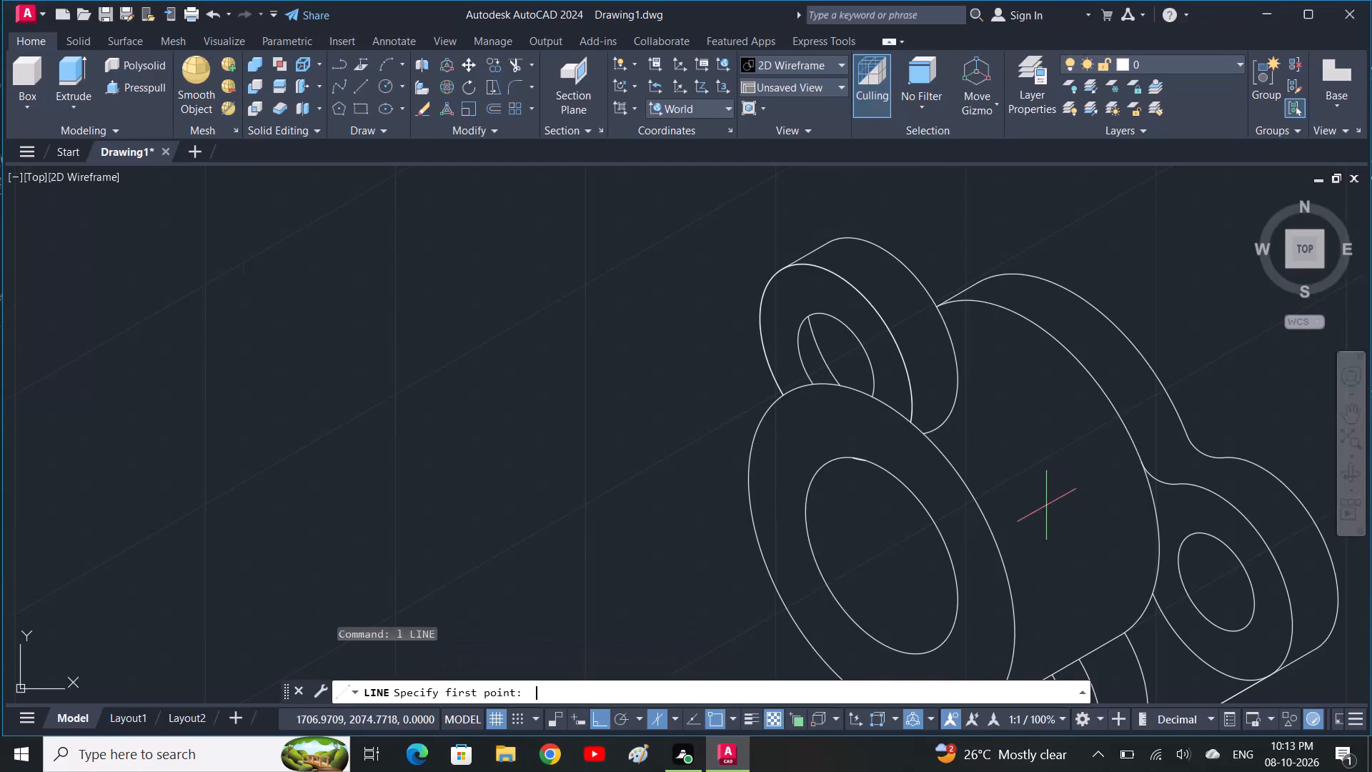
right_click_drag(1046, 505, 1068, 449)
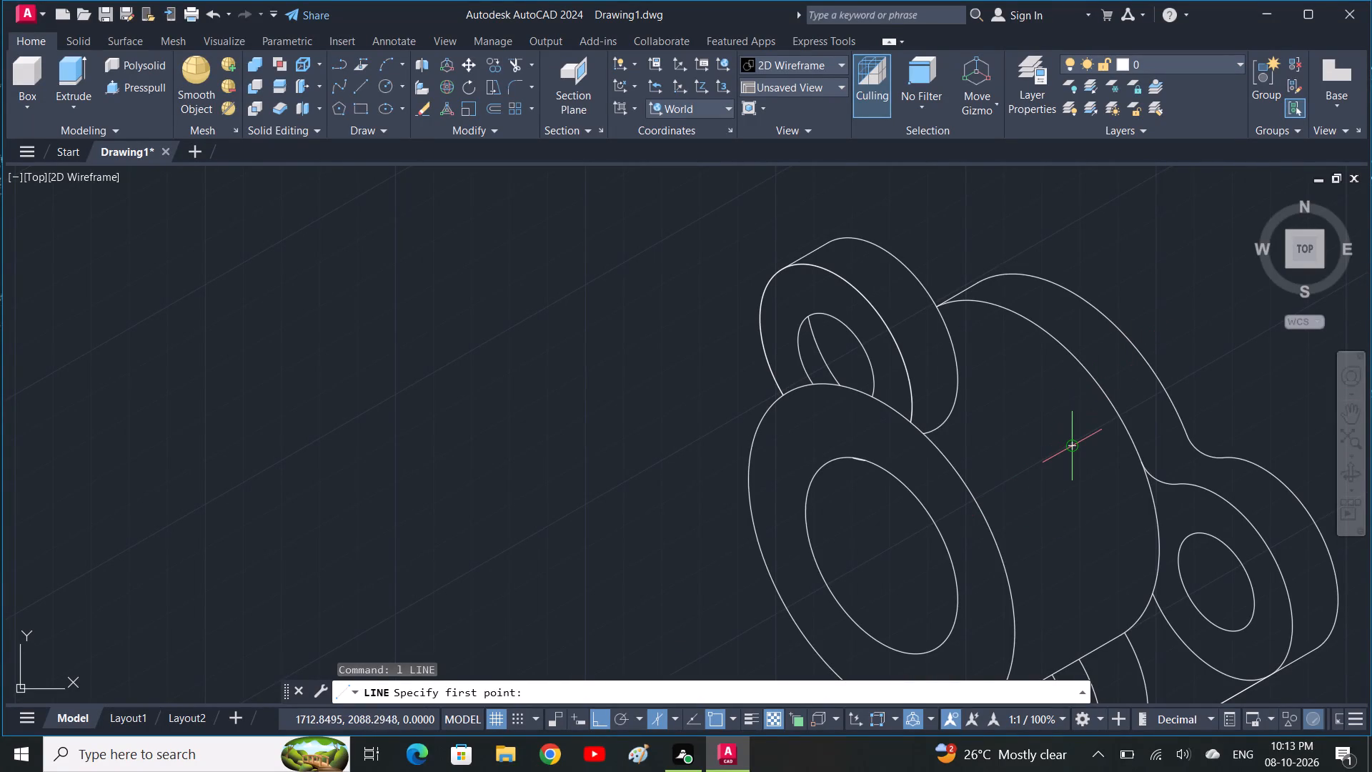
right_click_drag(1068, 449, 1095, 244)
left_click(1068, 449)
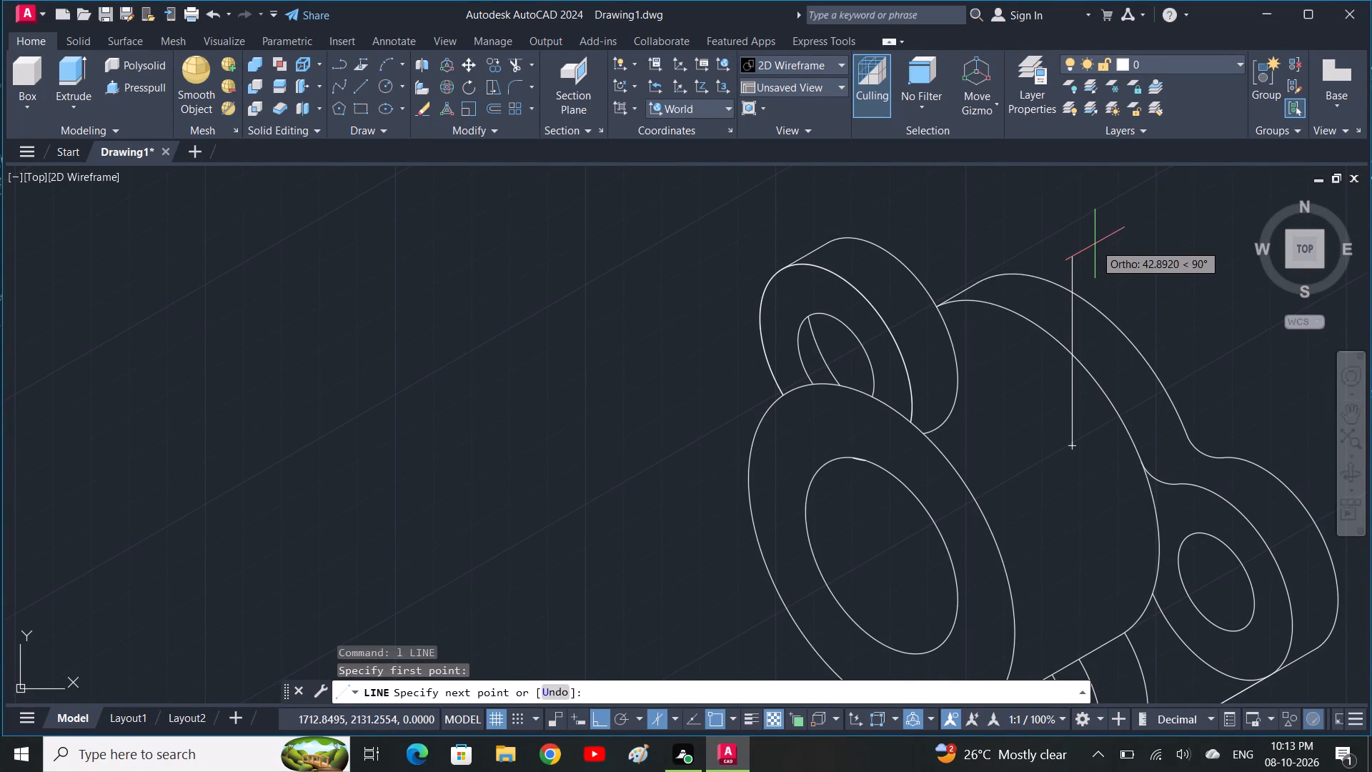
right_click_drag(1095, 244, 1101, 256)
left_click(1095, 241)
key("space")
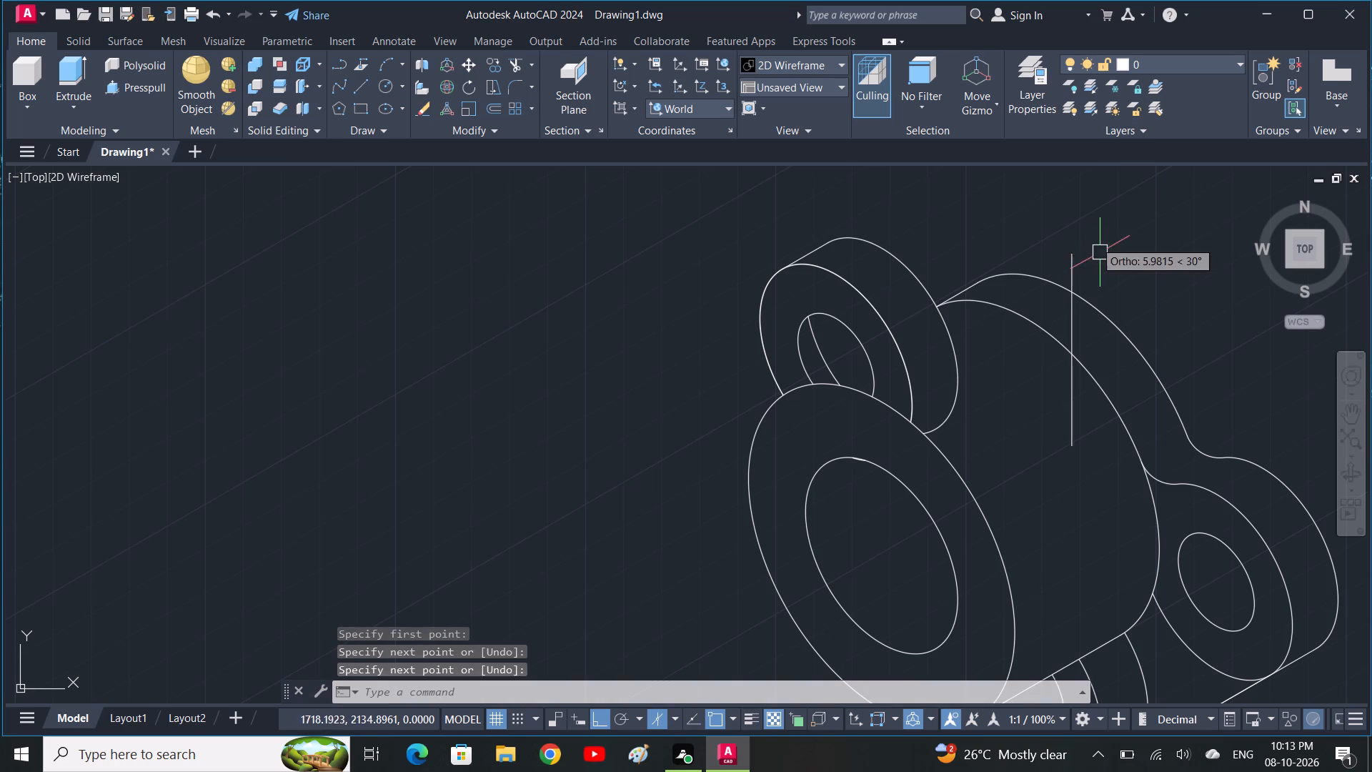
Draw a 30° isometric line from the vertical line's crossing with the flange's rear arc down onto the hub's front face.
right_click_drag(1101, 256, 1072, 288)
key("space")
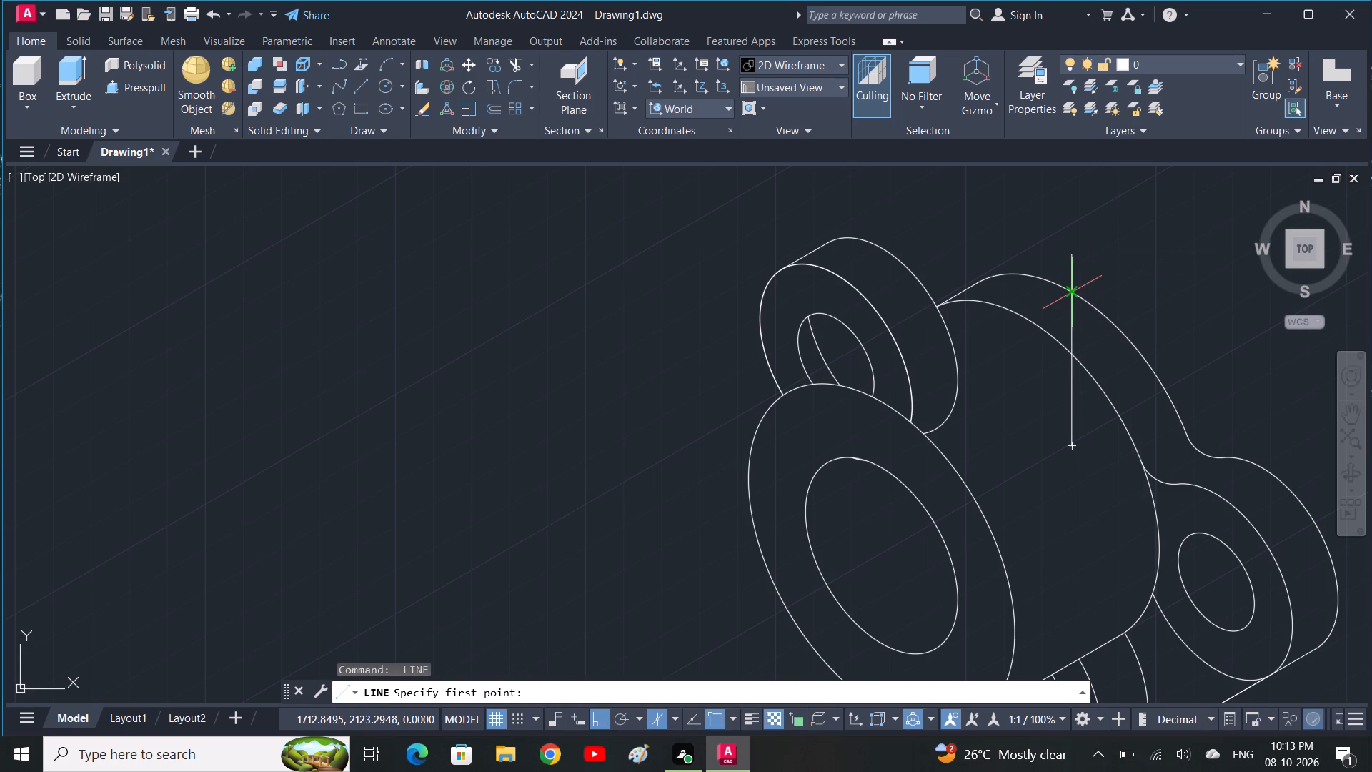
left_click(1072, 288)
right_click_drag(1072, 288, 874, 412)
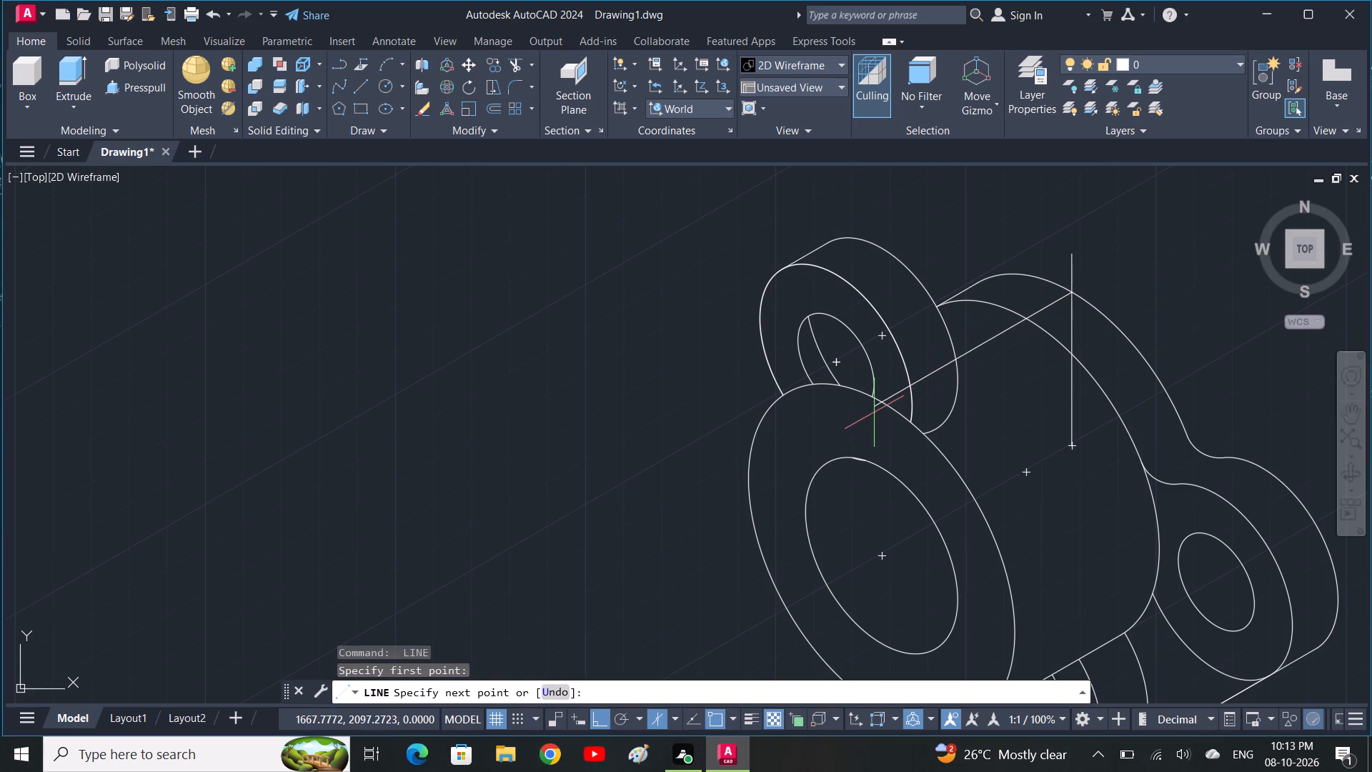
right_click_drag(874, 412, 980, 335)
left_click(863, 420)
key("space")
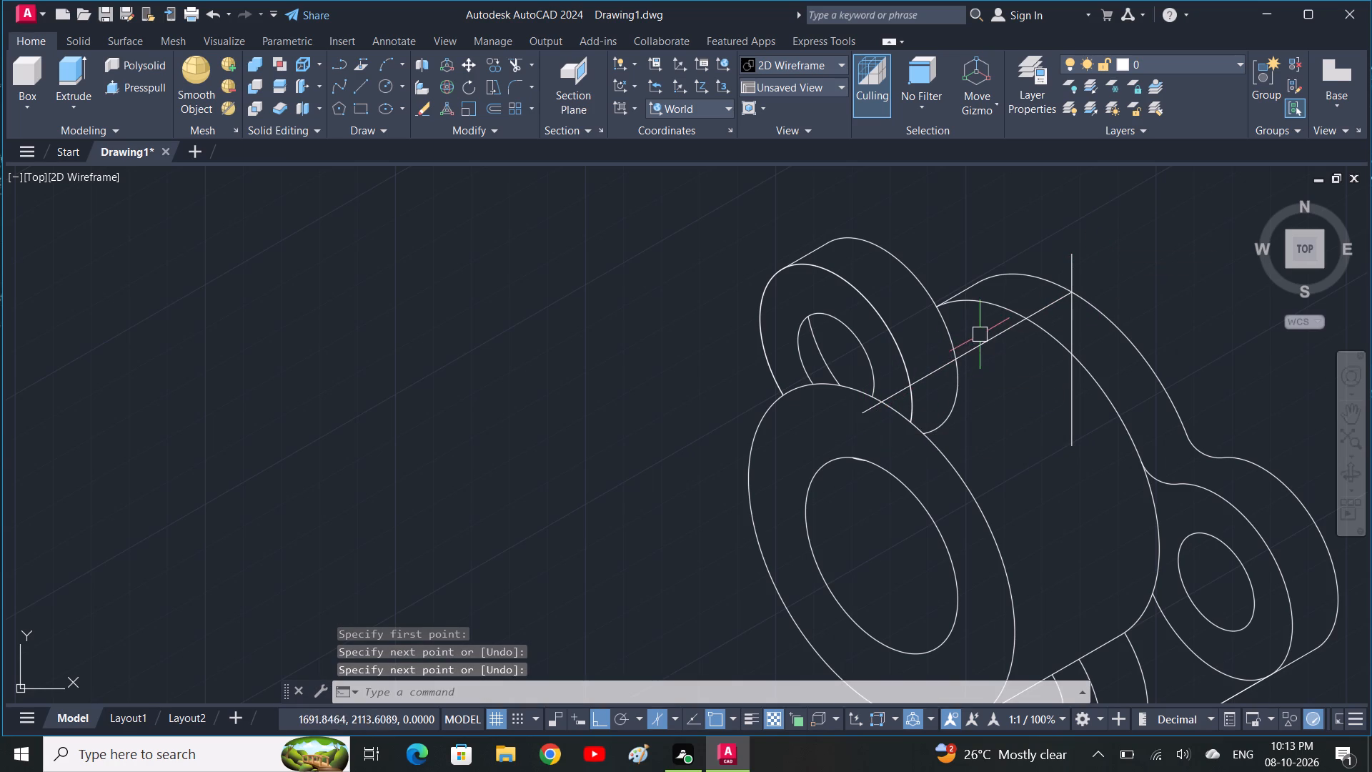
Copy the 30° line 12.5 units up along its own direction, using its end on the flange's rear arc as base point.
right_click_drag(980, 335, 987, 342)
left_click(987, 342)
key("c")
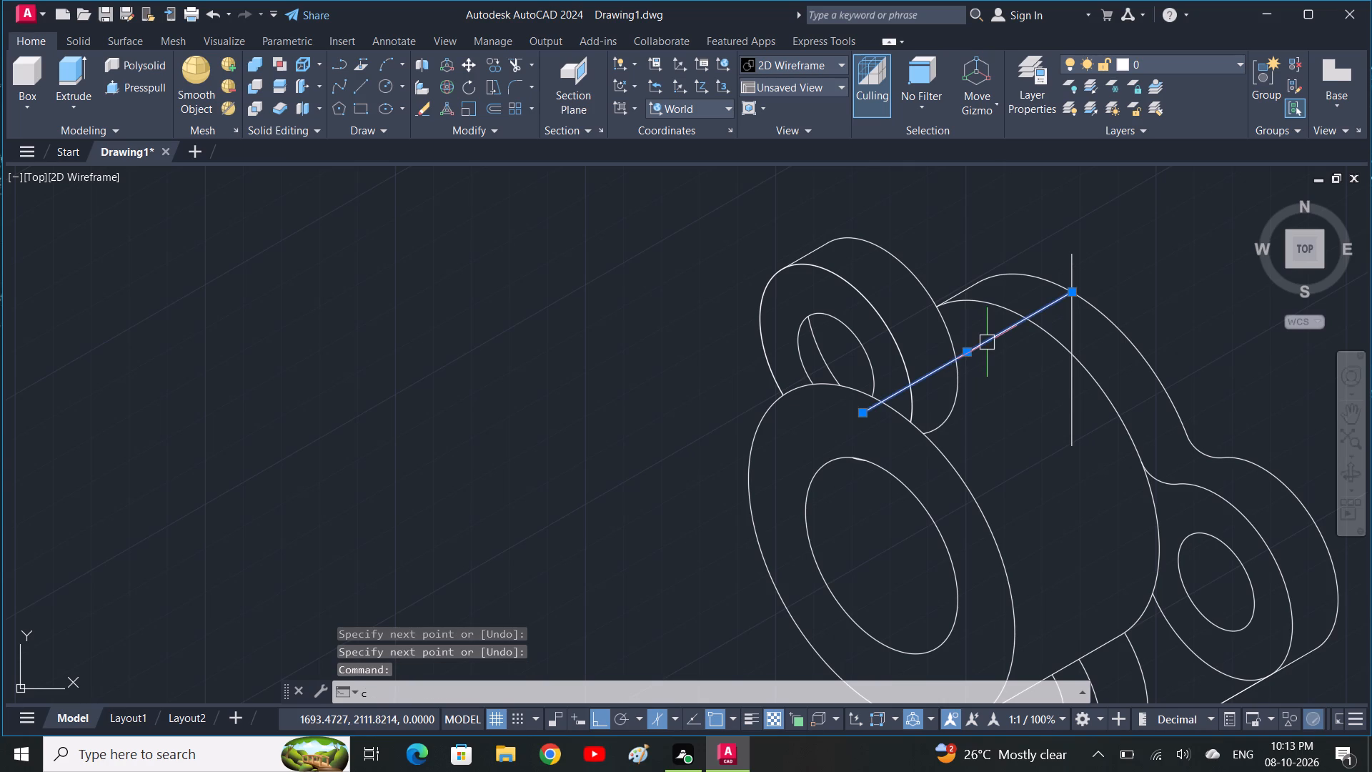
right_click_drag(987, 342, 1075, 295)
type("o")
key("space")
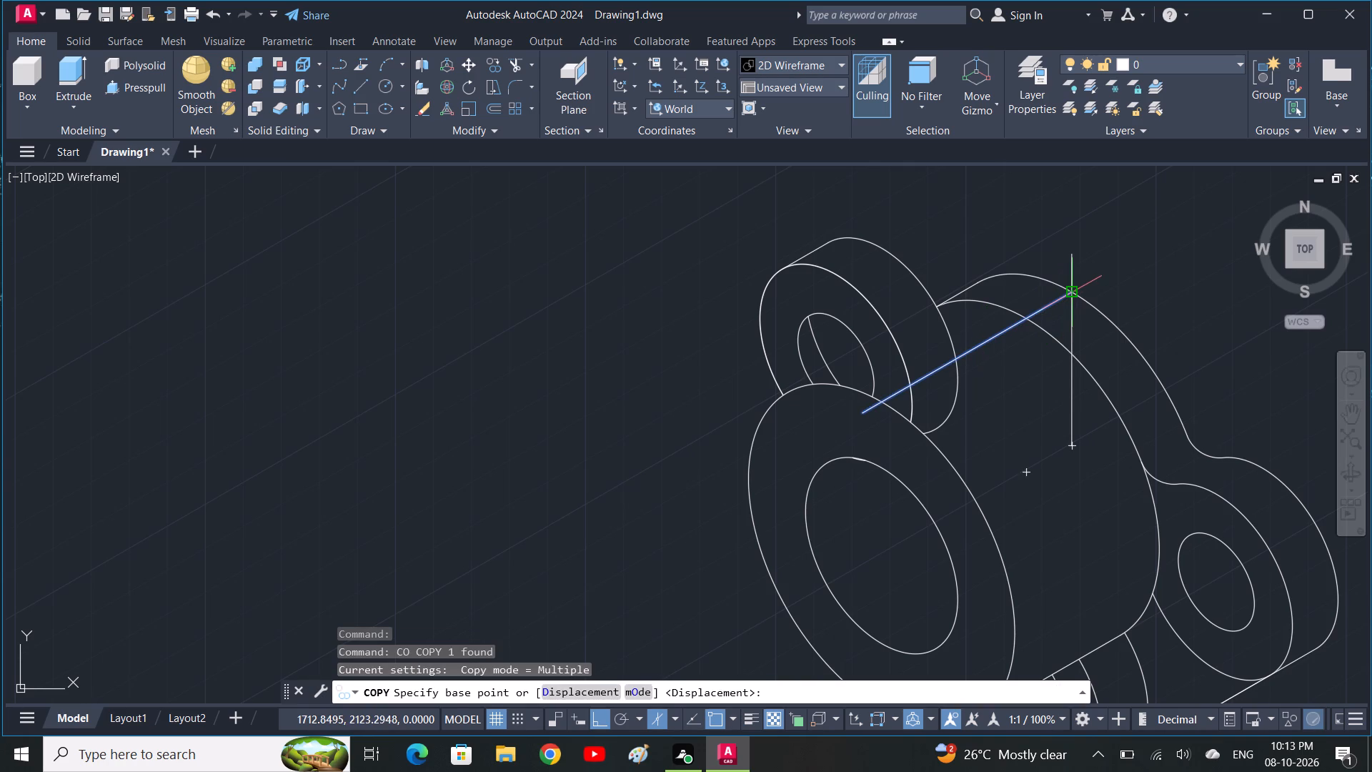
left_click(1075, 295)
right_click_drag(1075, 295, 1098, 309)
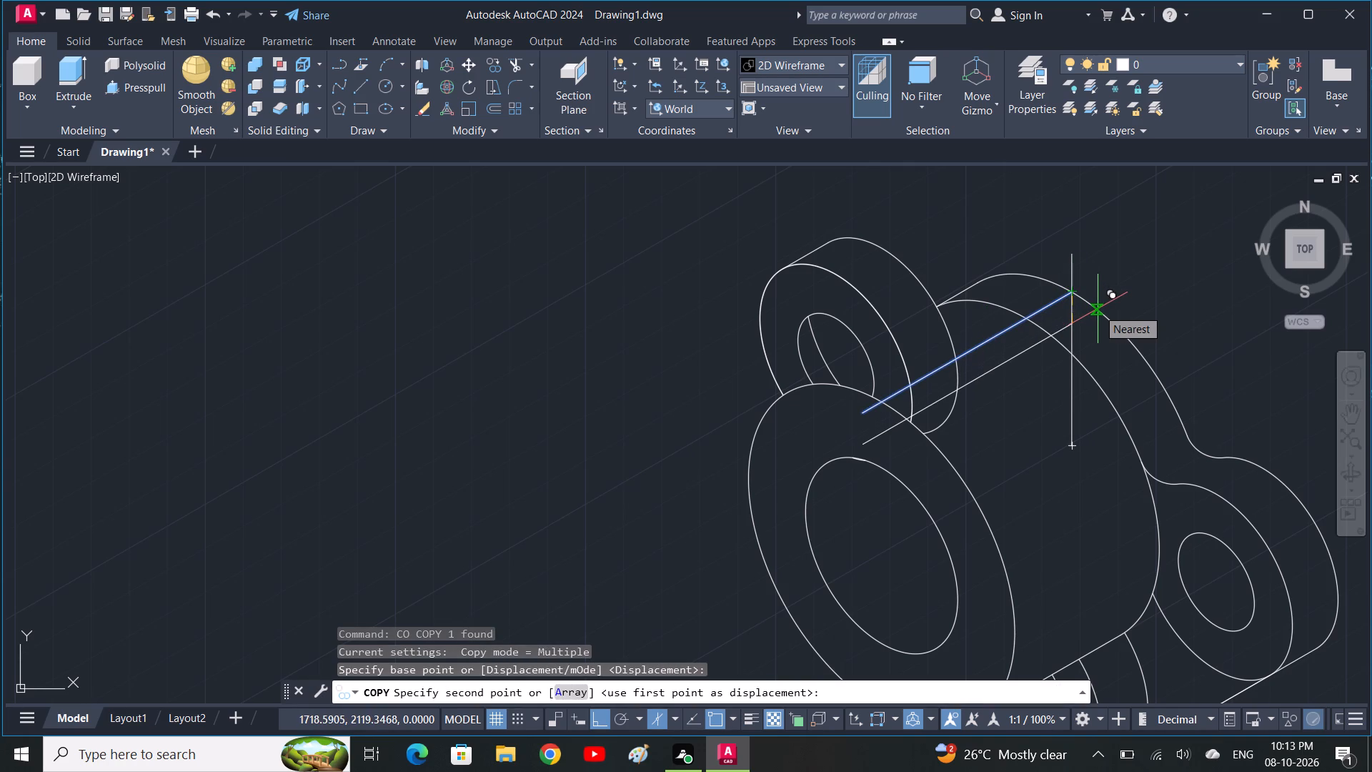
right_click_drag(1098, 309, 1098, 310)
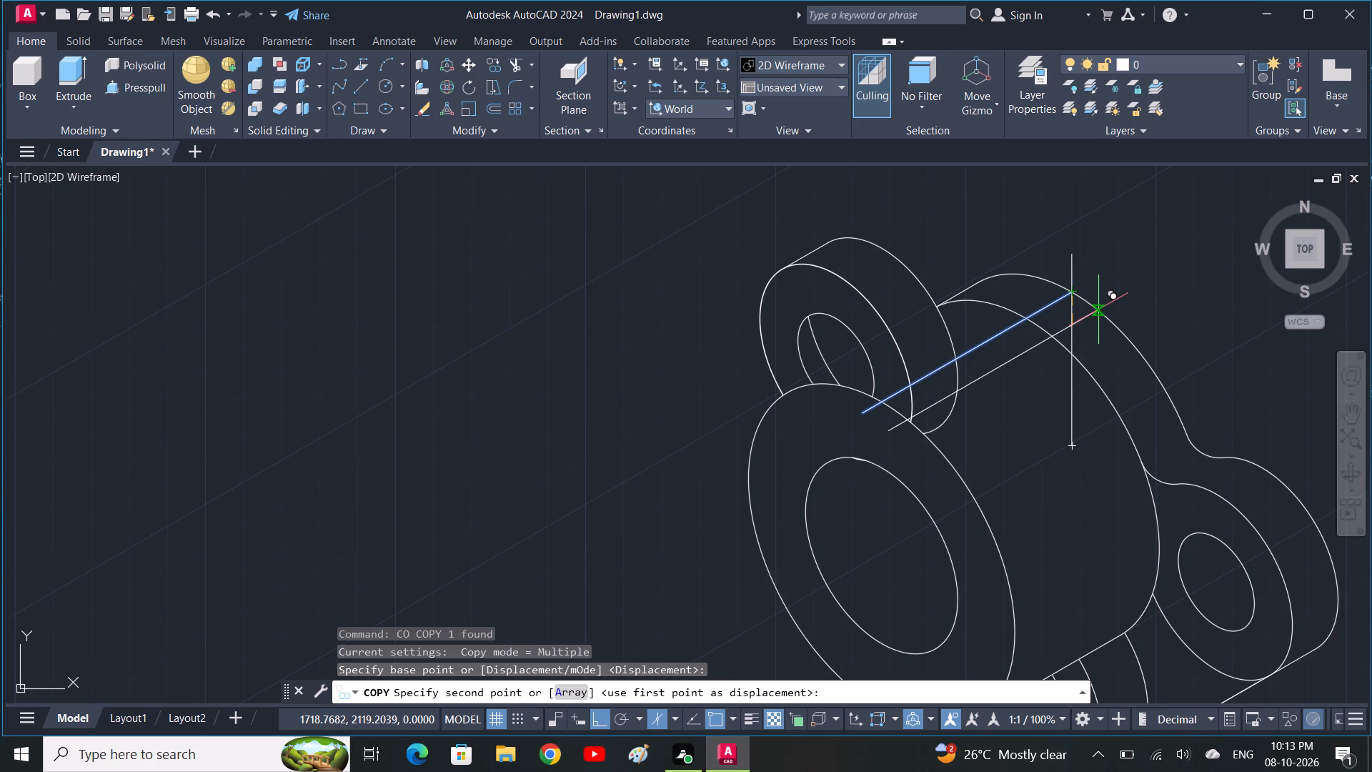
right_click_drag(1098, 310, 1106, 306)
type("12")
key("period")
type("5")
key("space")
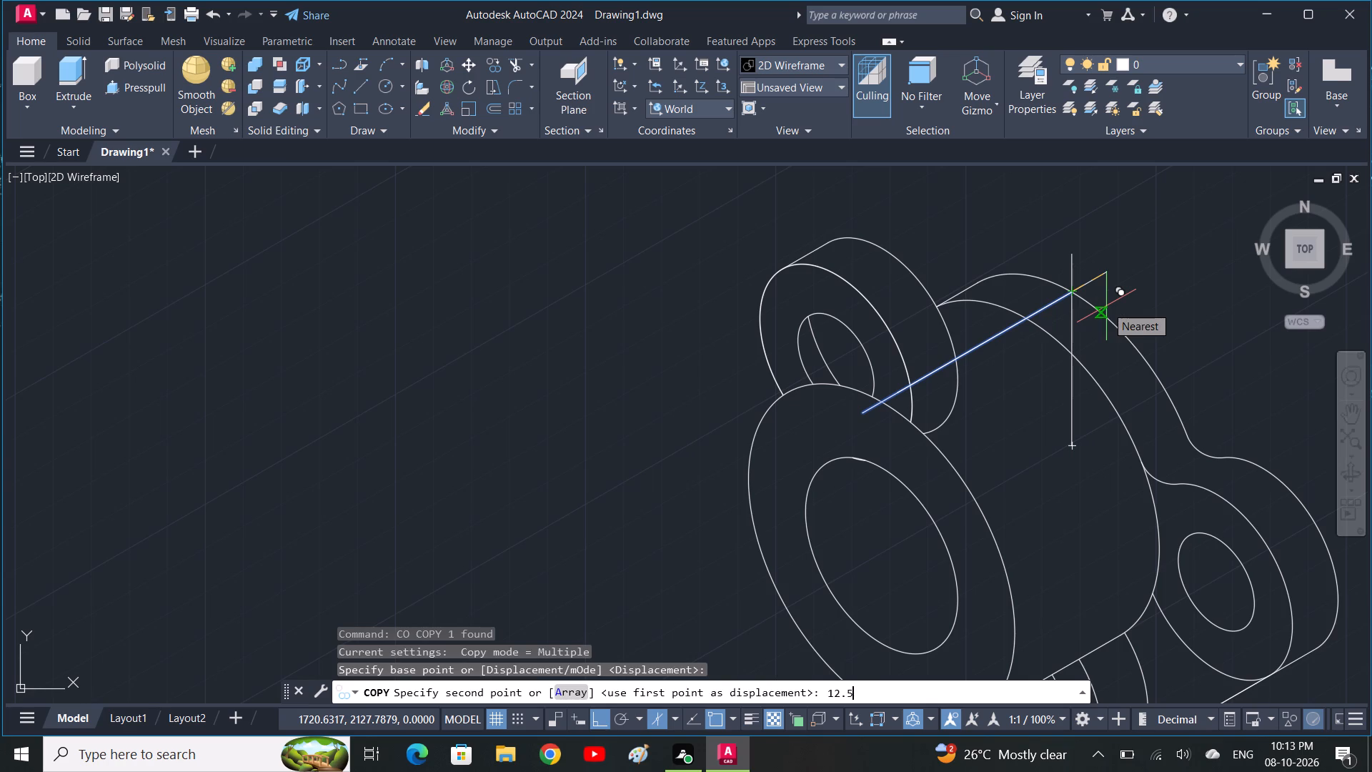
Switch to the left isoplane and place another copy of the 30° line 12.5 units away along the 330° direction.
right_click_drag(1106, 306, 1158, 344)
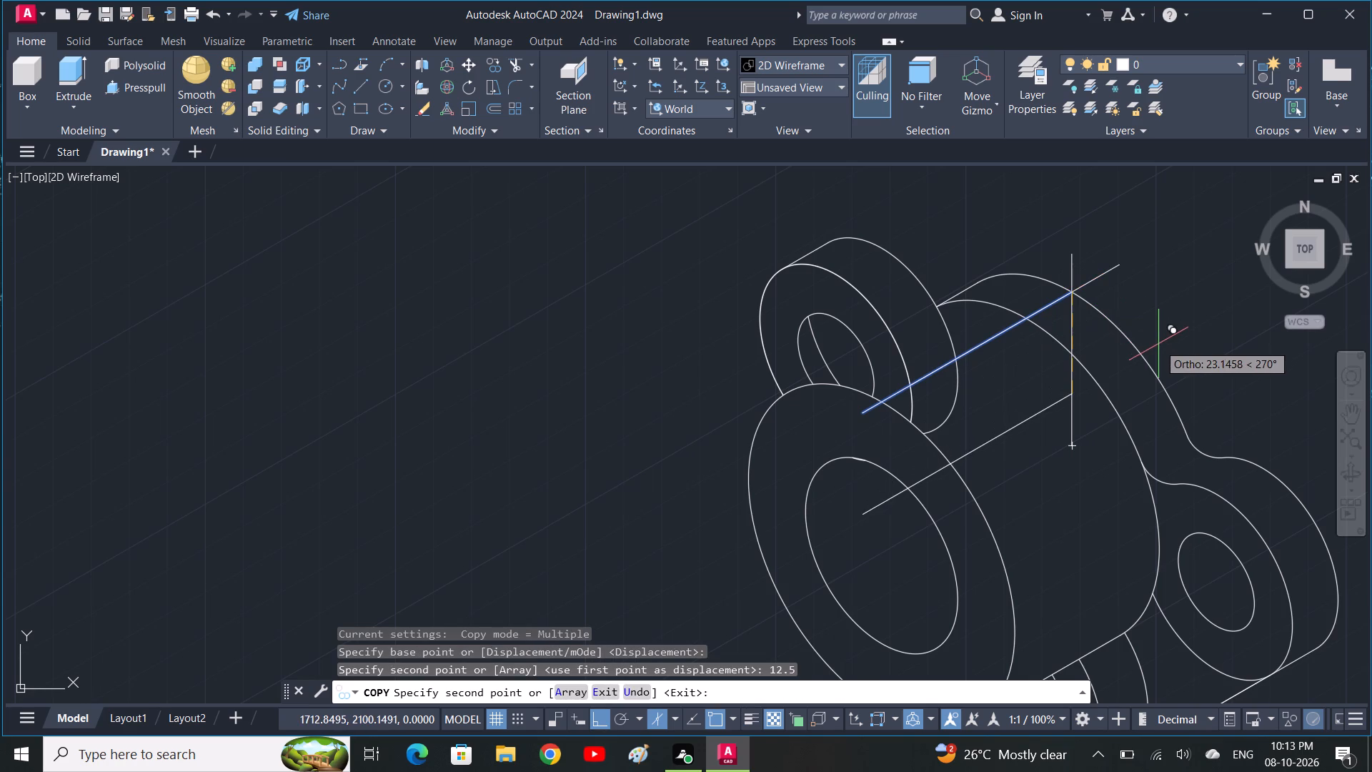
right_click_drag(1158, 344, 1174, 291)
key("F5")
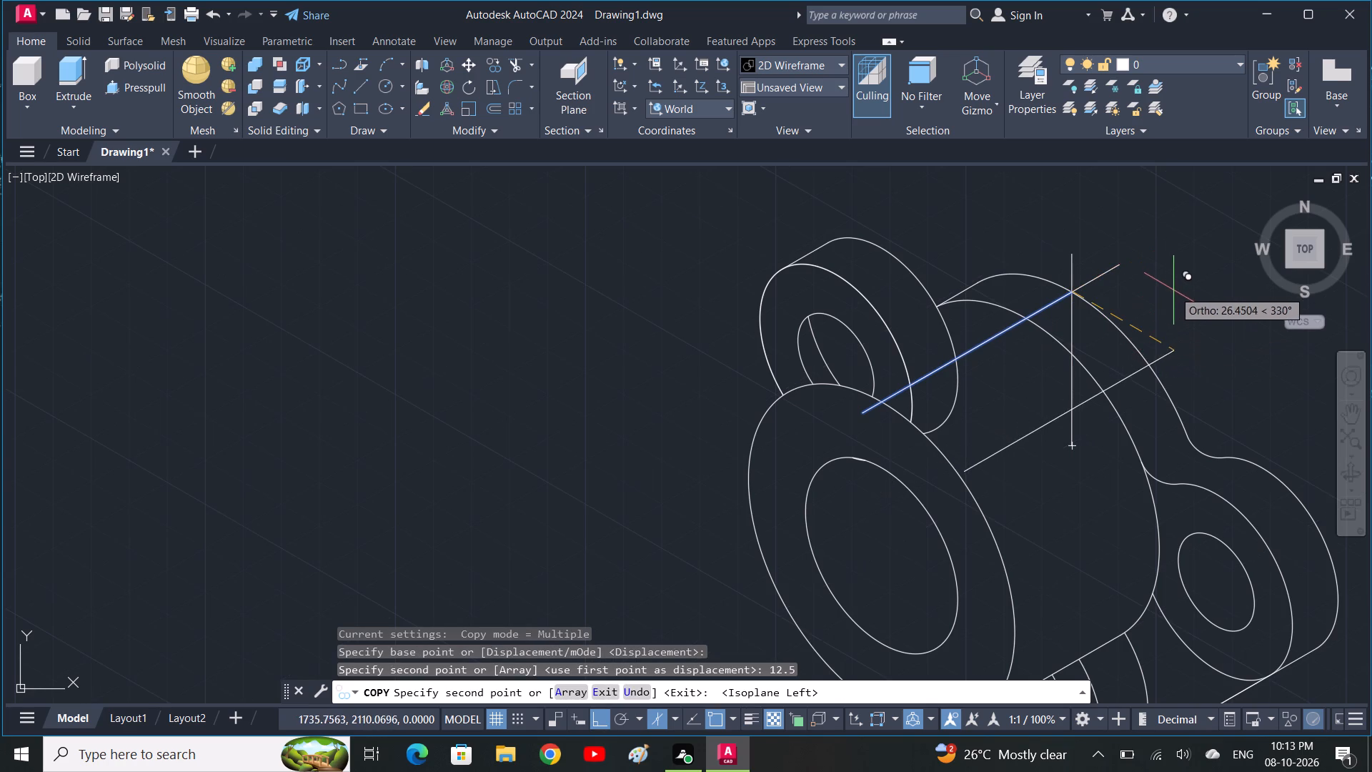
right_click_drag(1174, 291, 1134, 268)
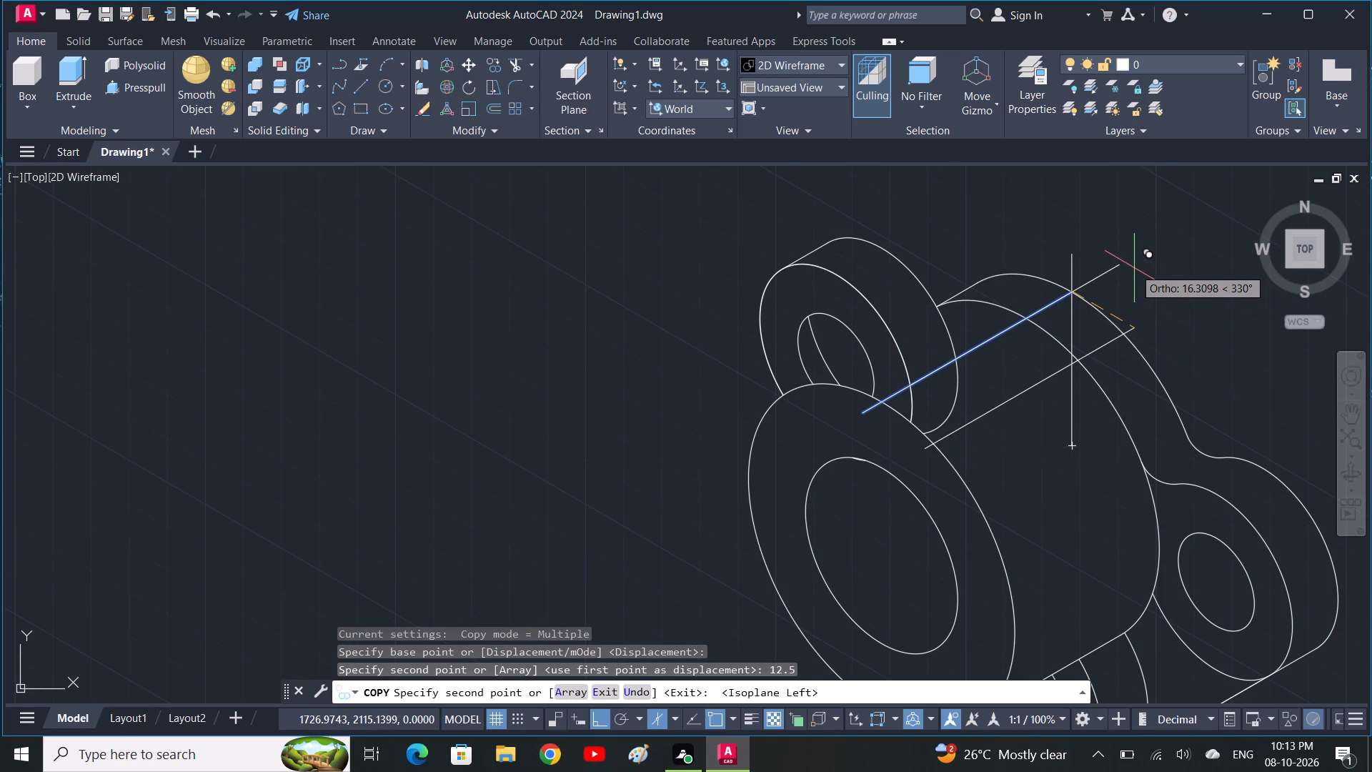
right_click_drag(1134, 268, 1134, 269)
type("12")
key("period")
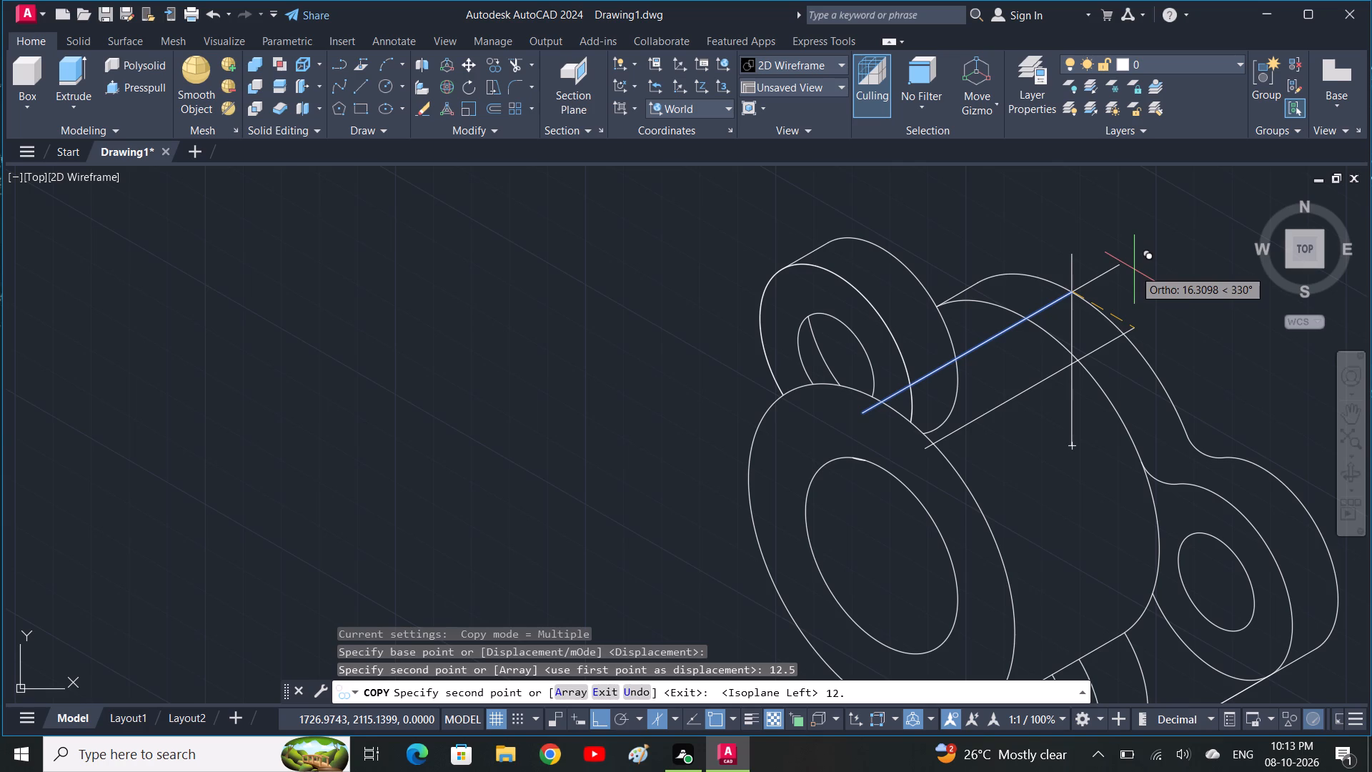
right_click_drag(1134, 269, 1165, 350)
type("5")
key("space")
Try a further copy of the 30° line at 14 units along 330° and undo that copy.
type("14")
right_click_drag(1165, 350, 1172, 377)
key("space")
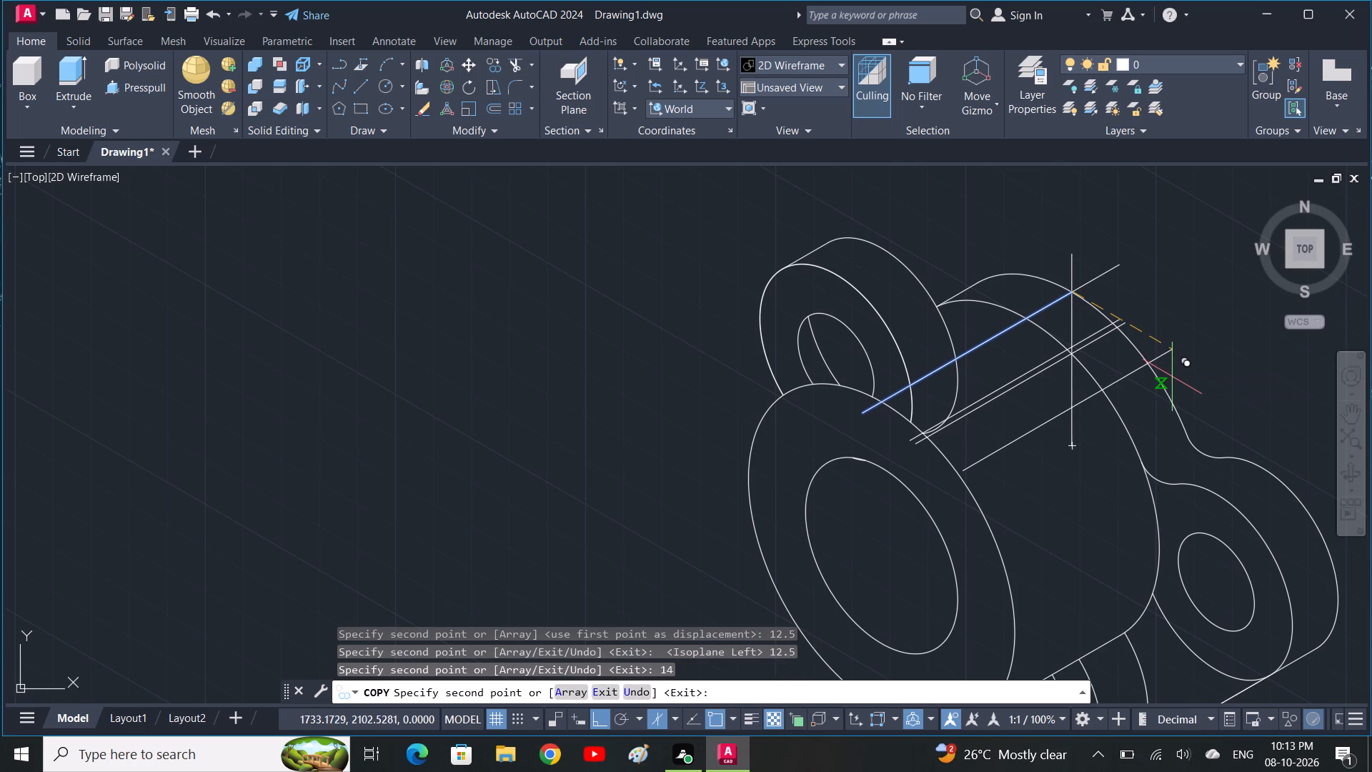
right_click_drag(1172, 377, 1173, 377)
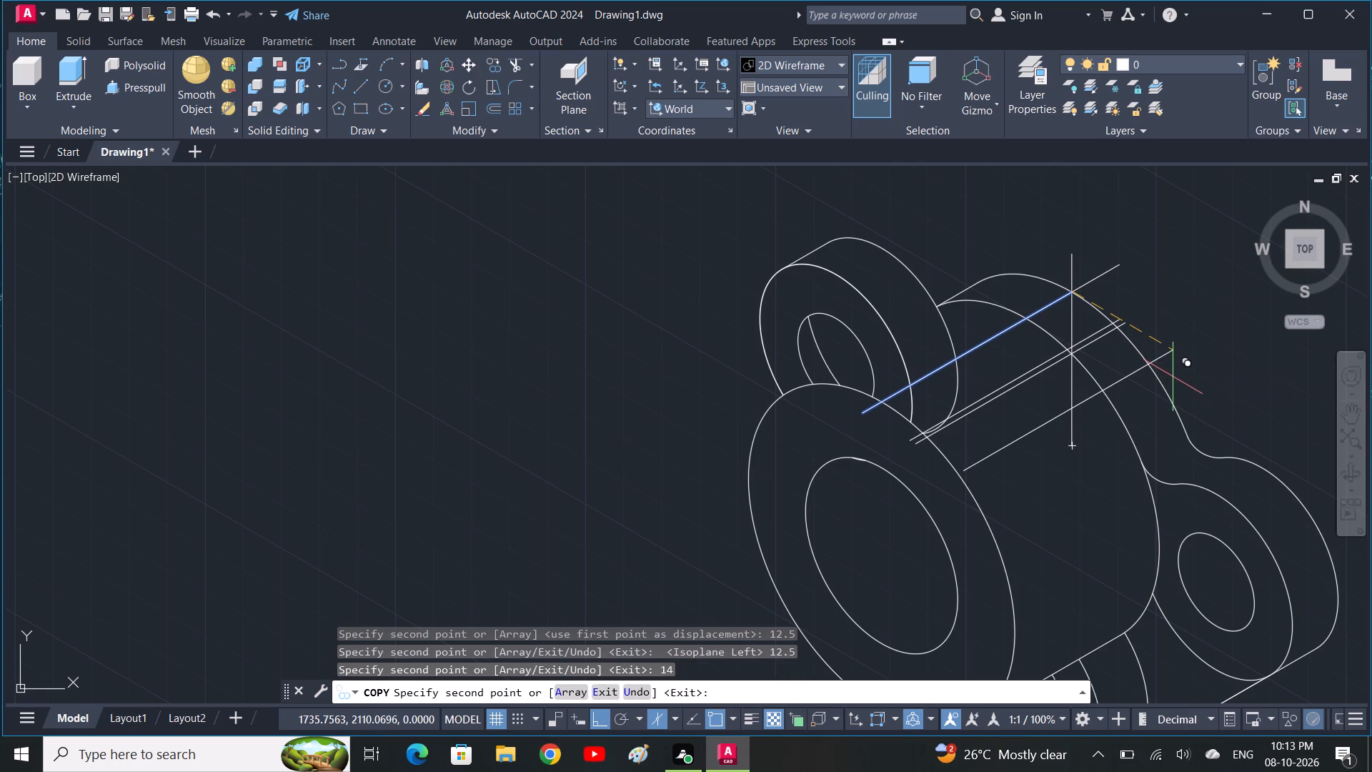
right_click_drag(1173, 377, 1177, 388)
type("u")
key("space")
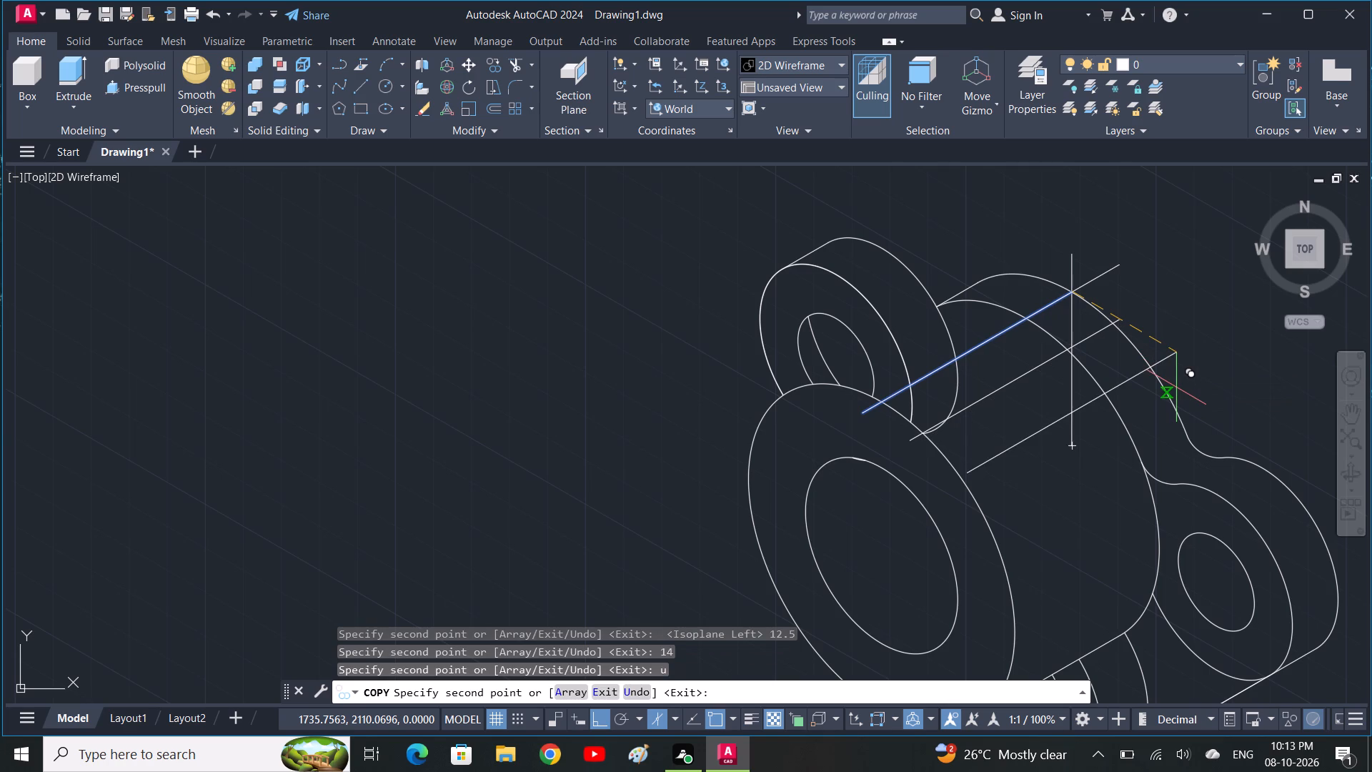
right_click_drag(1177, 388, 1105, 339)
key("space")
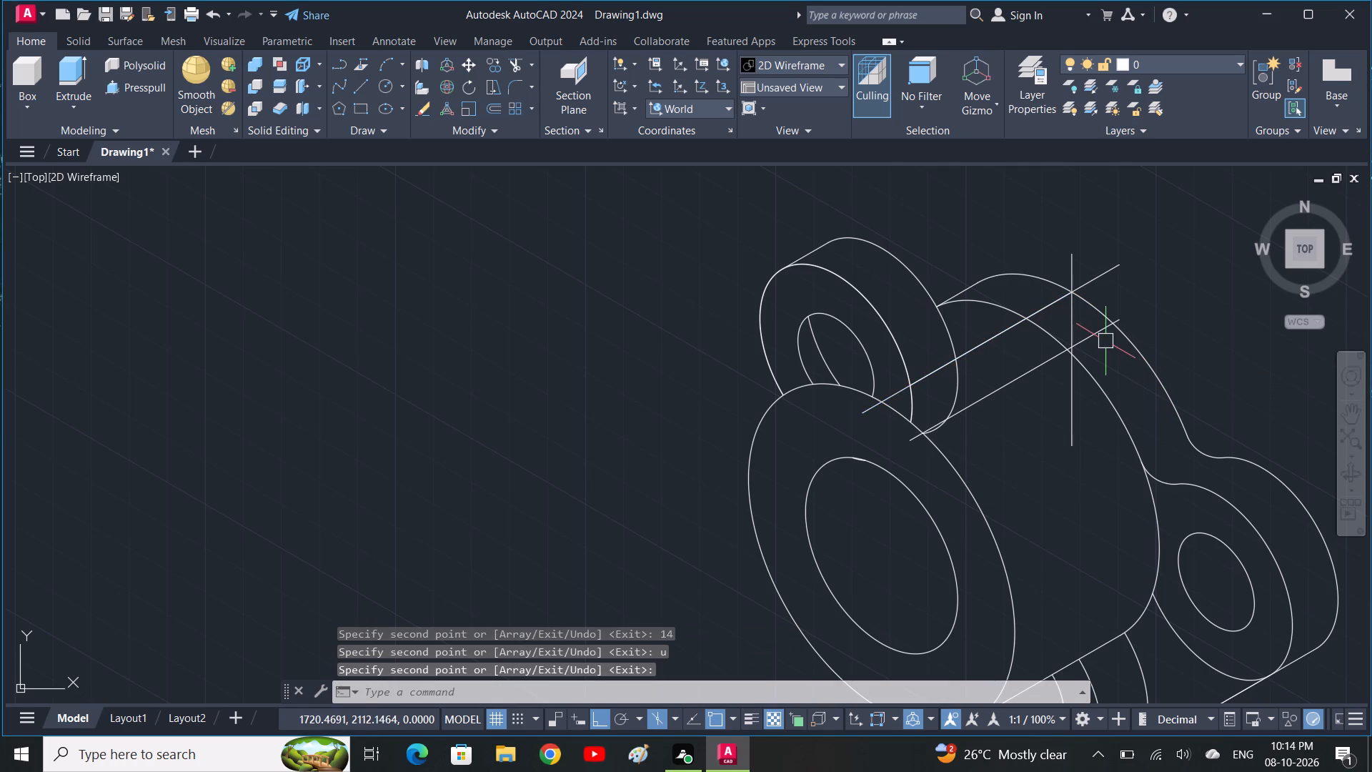
Copy the lower 30° line 14 units along the 330° direction, using its crossing with the flange's rear arc as base point.
right_click_drag(1105, 339, 1105, 330)
left_click(1105, 330)
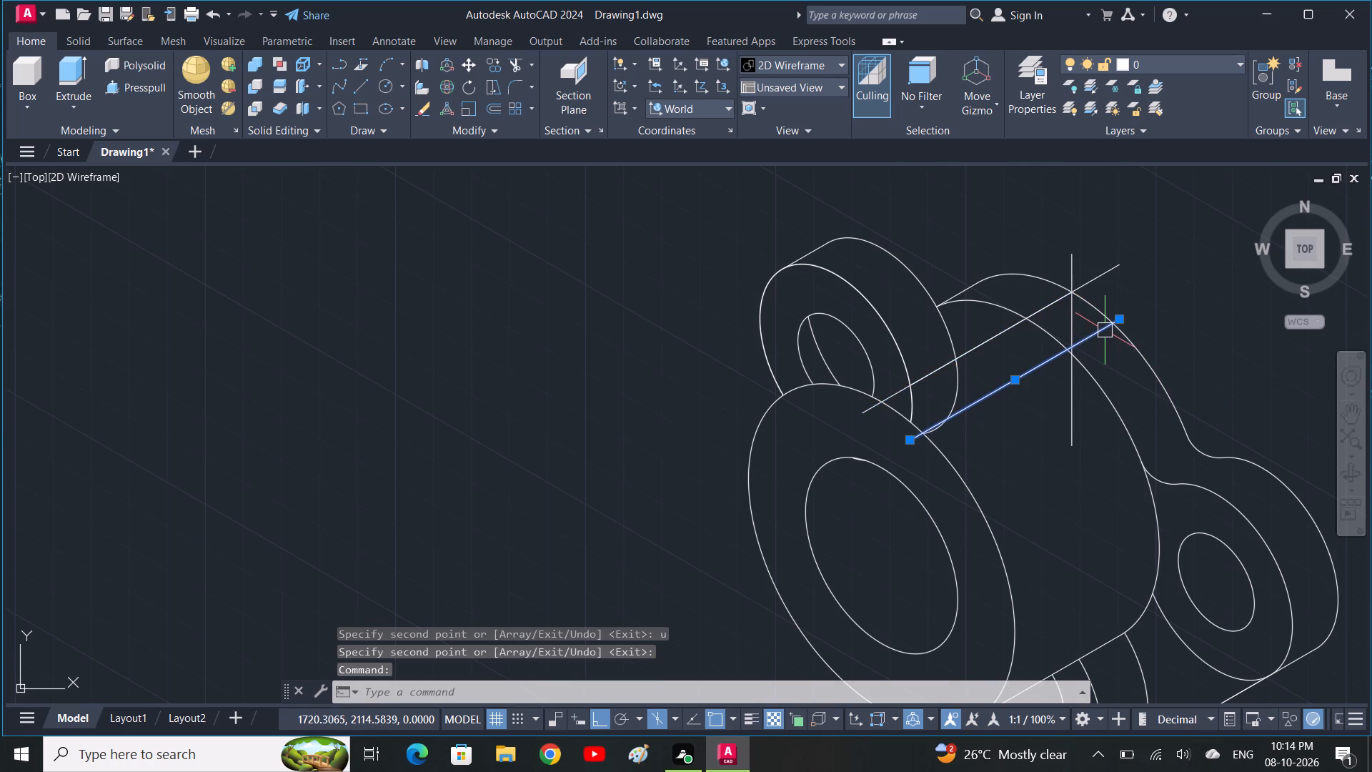
right_click_drag(1105, 330, 1115, 344)
type("co")
key("space")
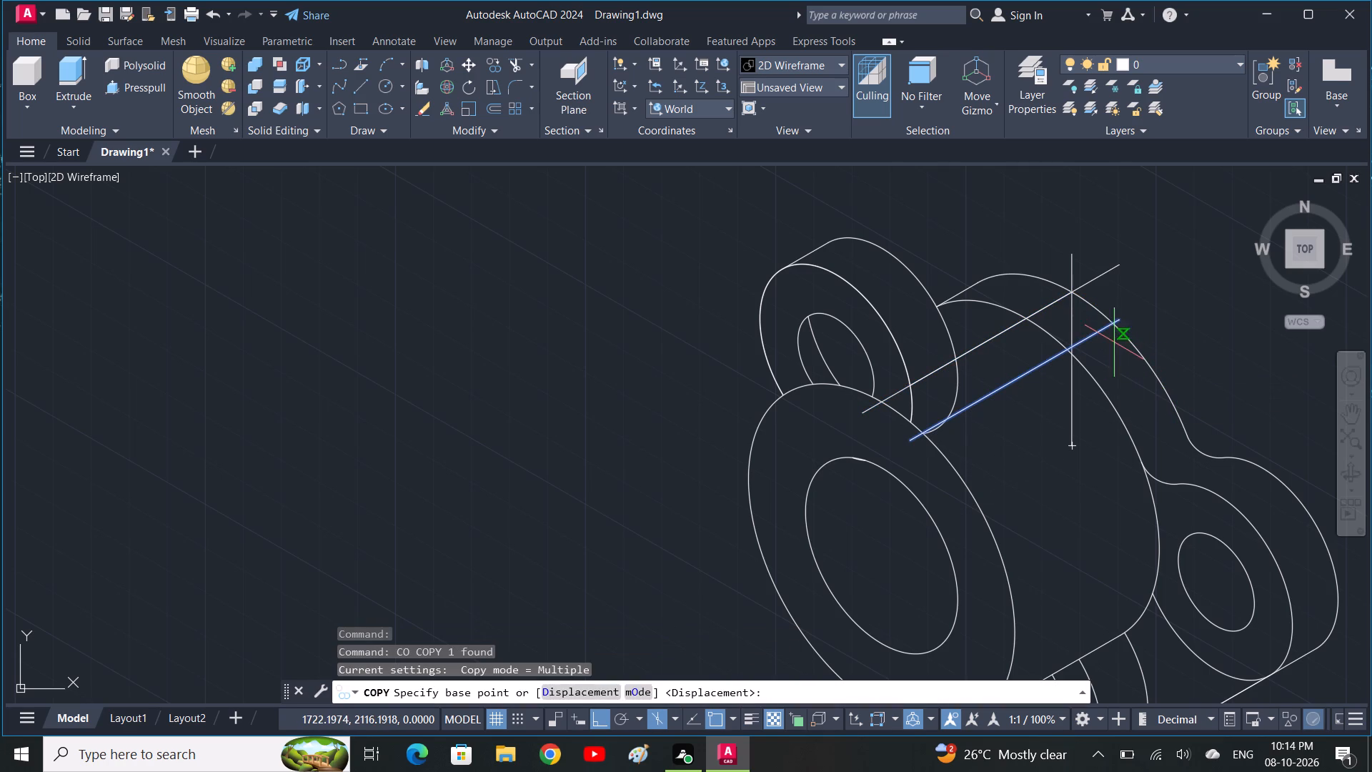
right_click_drag(1115, 344, 1118, 327)
left_click(1118, 327)
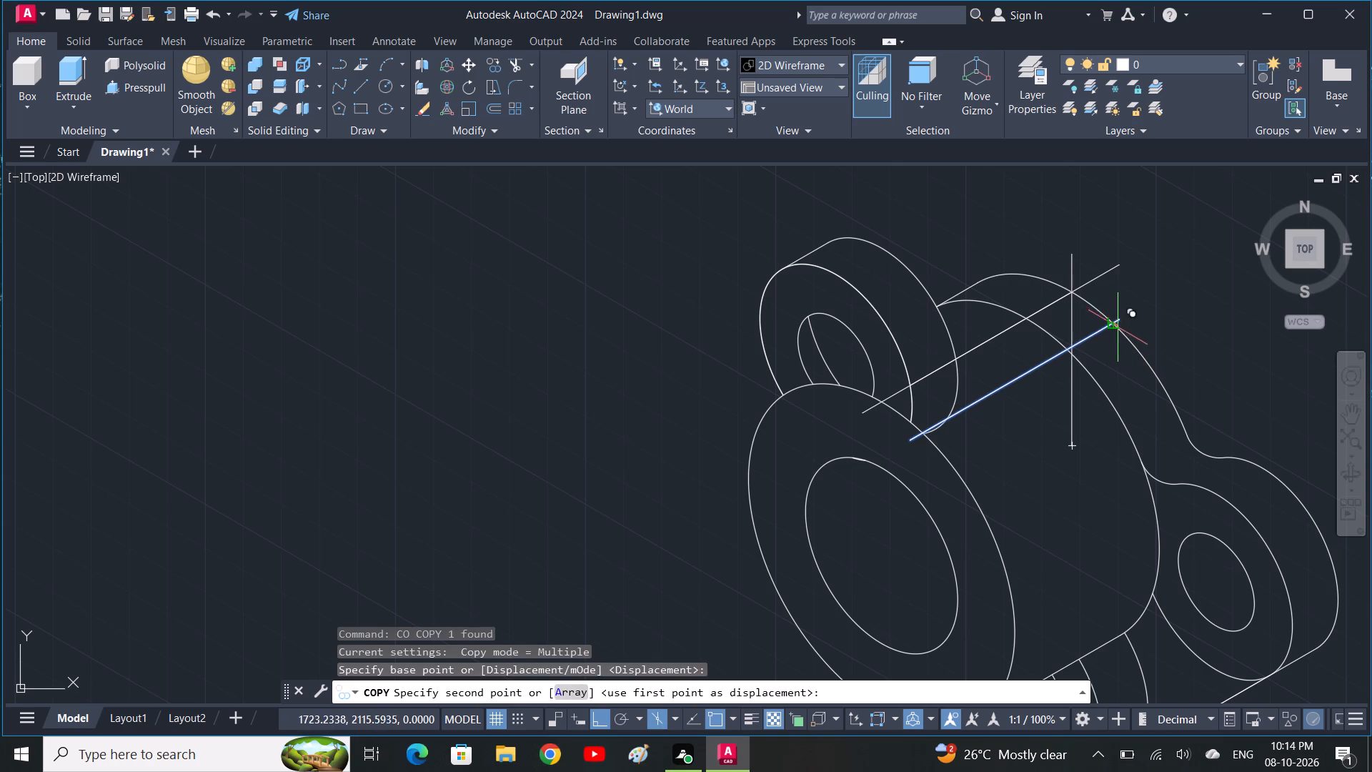
right_click_drag(1118, 327, 1145, 357)
type("14")
right_click_drag(1145, 357, 1086, 401)
key("space")
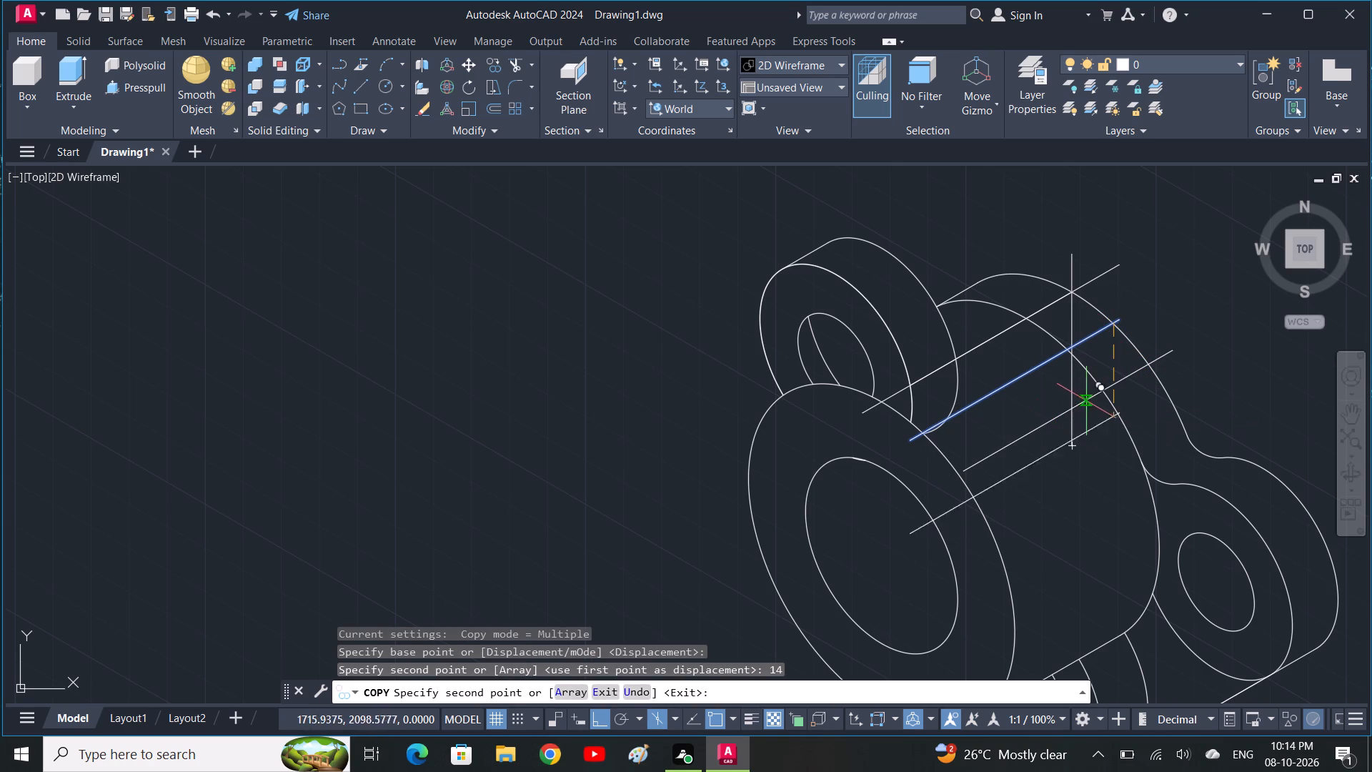
key("Escape")
right_click_drag(1086, 401, 1110, 391)
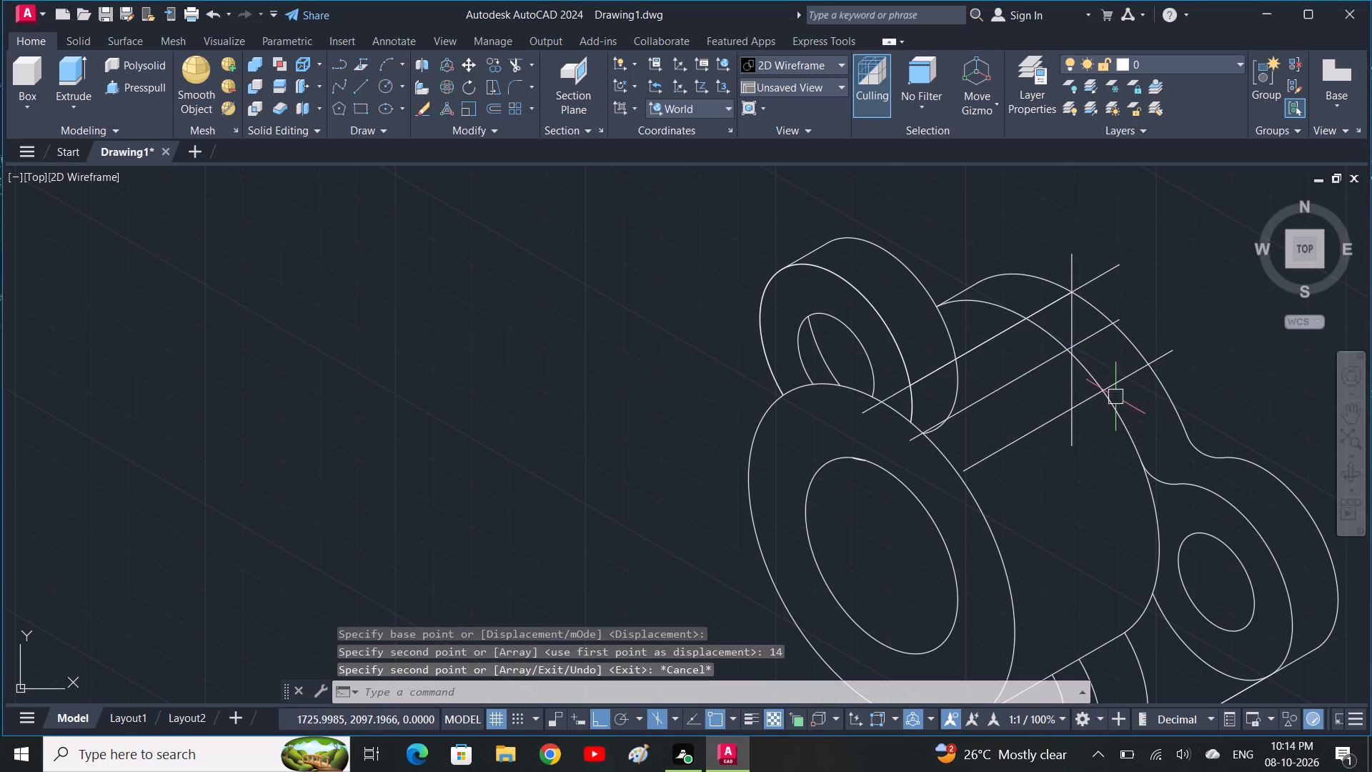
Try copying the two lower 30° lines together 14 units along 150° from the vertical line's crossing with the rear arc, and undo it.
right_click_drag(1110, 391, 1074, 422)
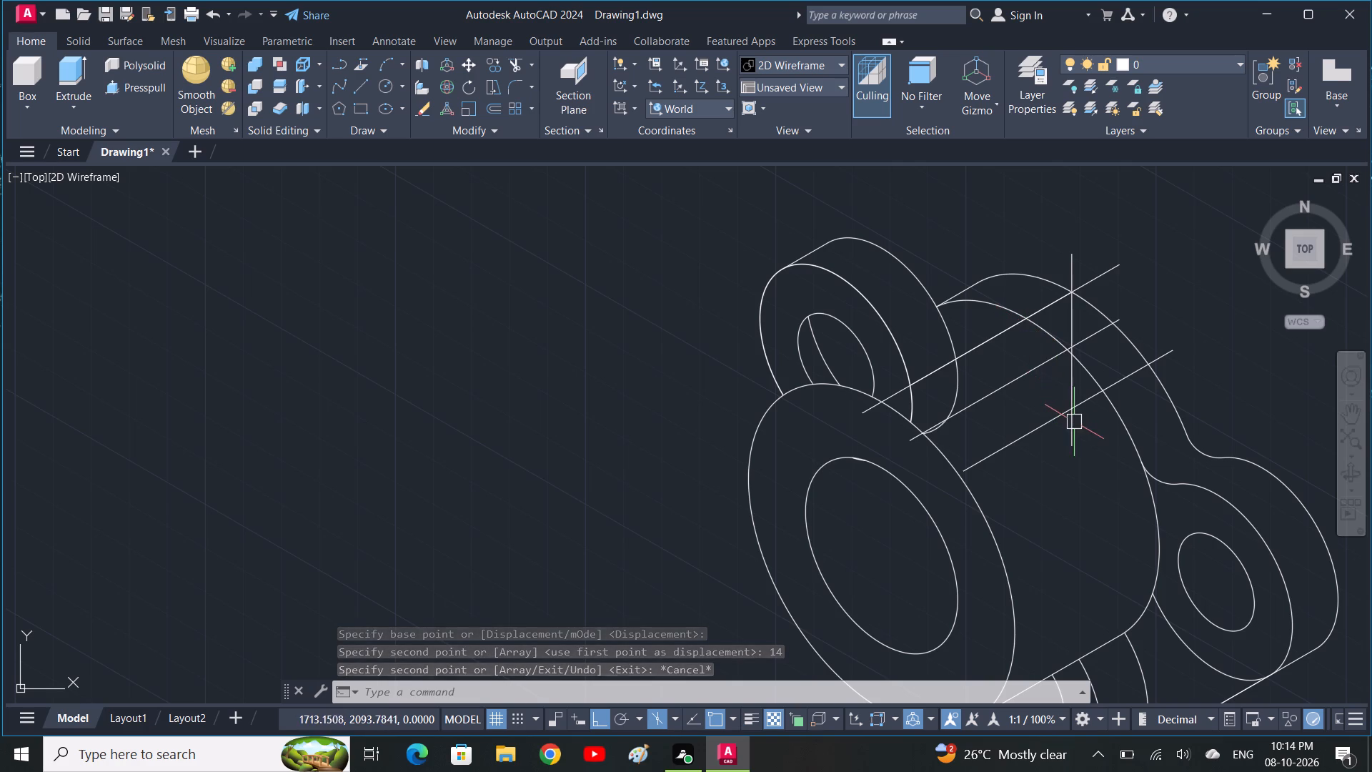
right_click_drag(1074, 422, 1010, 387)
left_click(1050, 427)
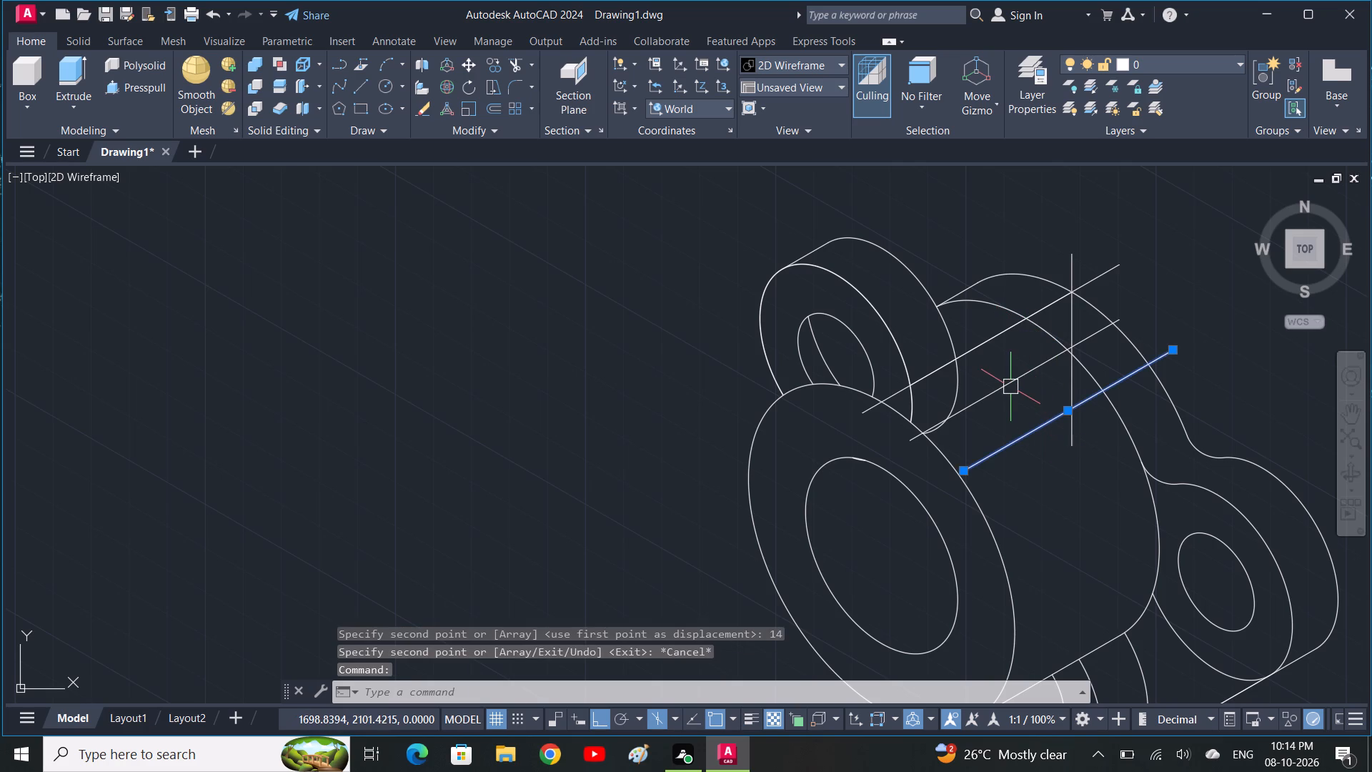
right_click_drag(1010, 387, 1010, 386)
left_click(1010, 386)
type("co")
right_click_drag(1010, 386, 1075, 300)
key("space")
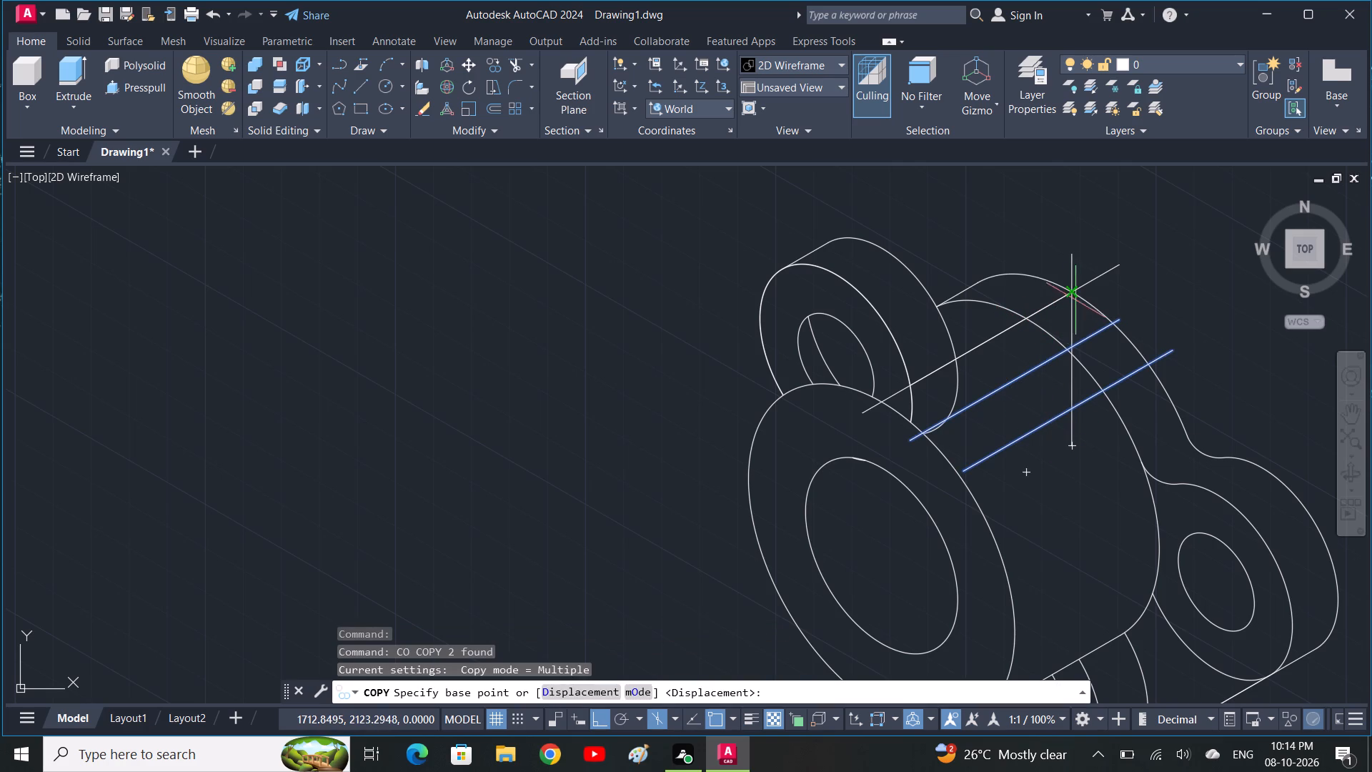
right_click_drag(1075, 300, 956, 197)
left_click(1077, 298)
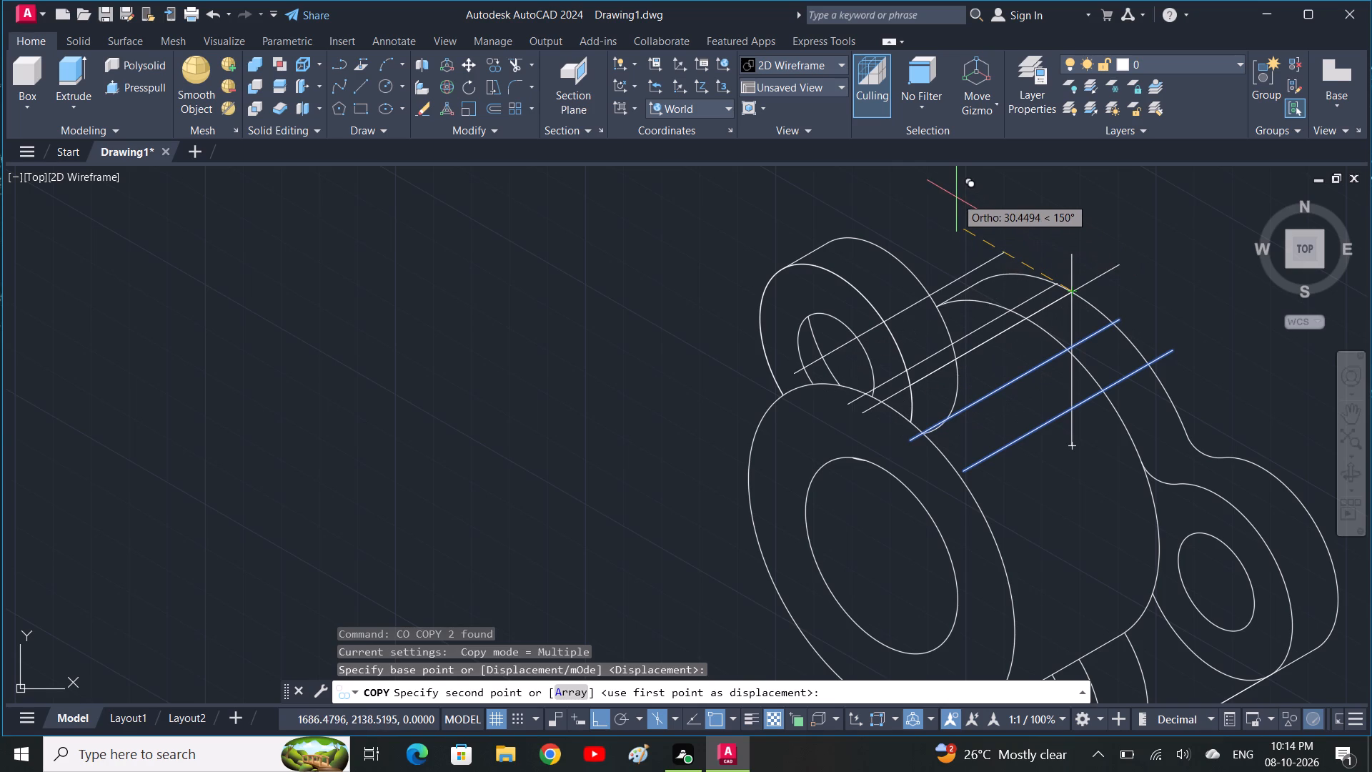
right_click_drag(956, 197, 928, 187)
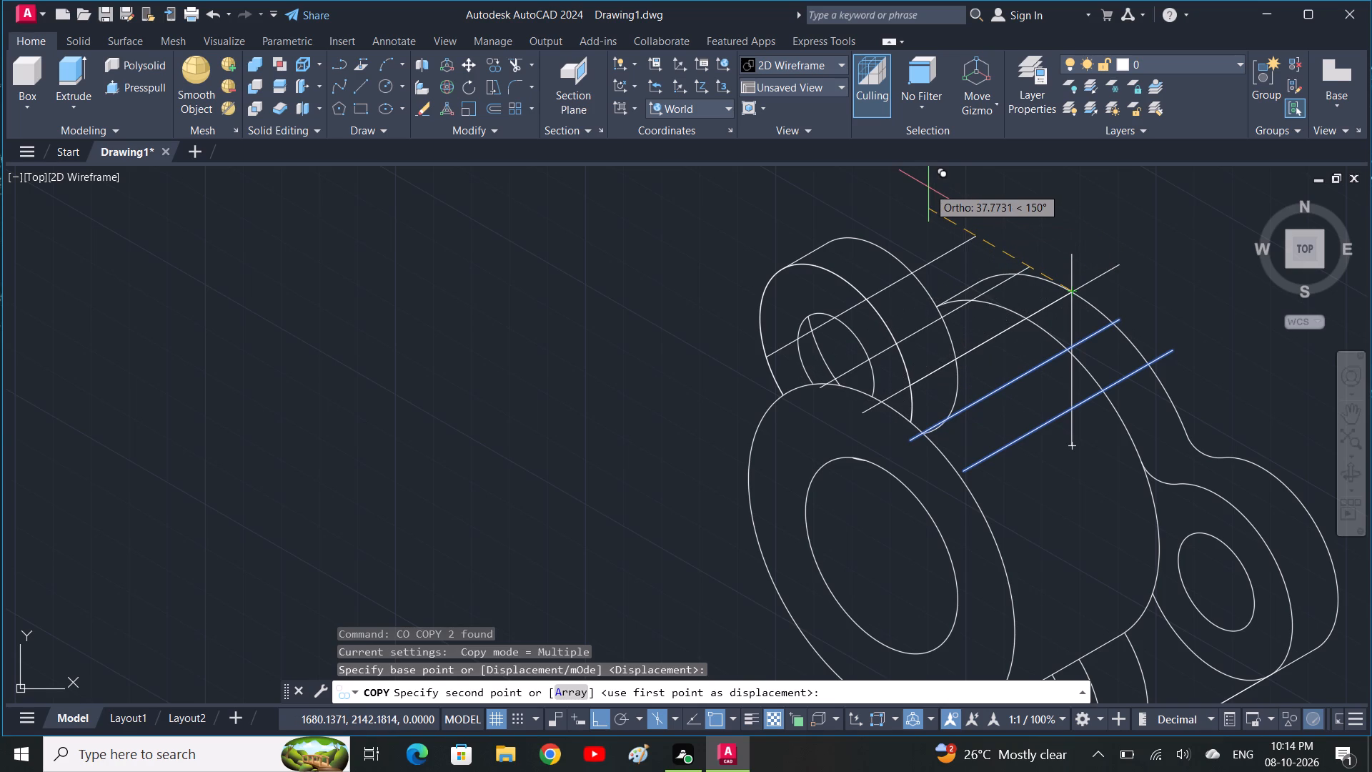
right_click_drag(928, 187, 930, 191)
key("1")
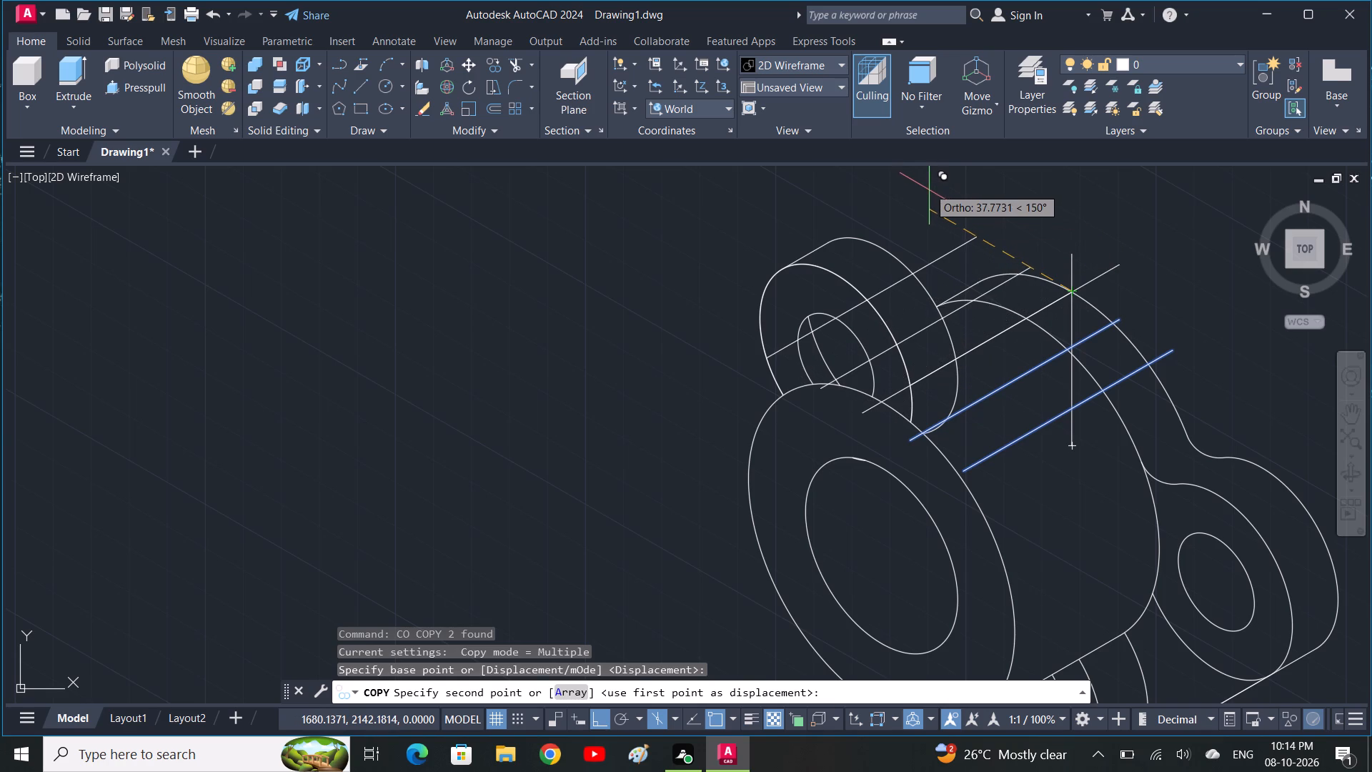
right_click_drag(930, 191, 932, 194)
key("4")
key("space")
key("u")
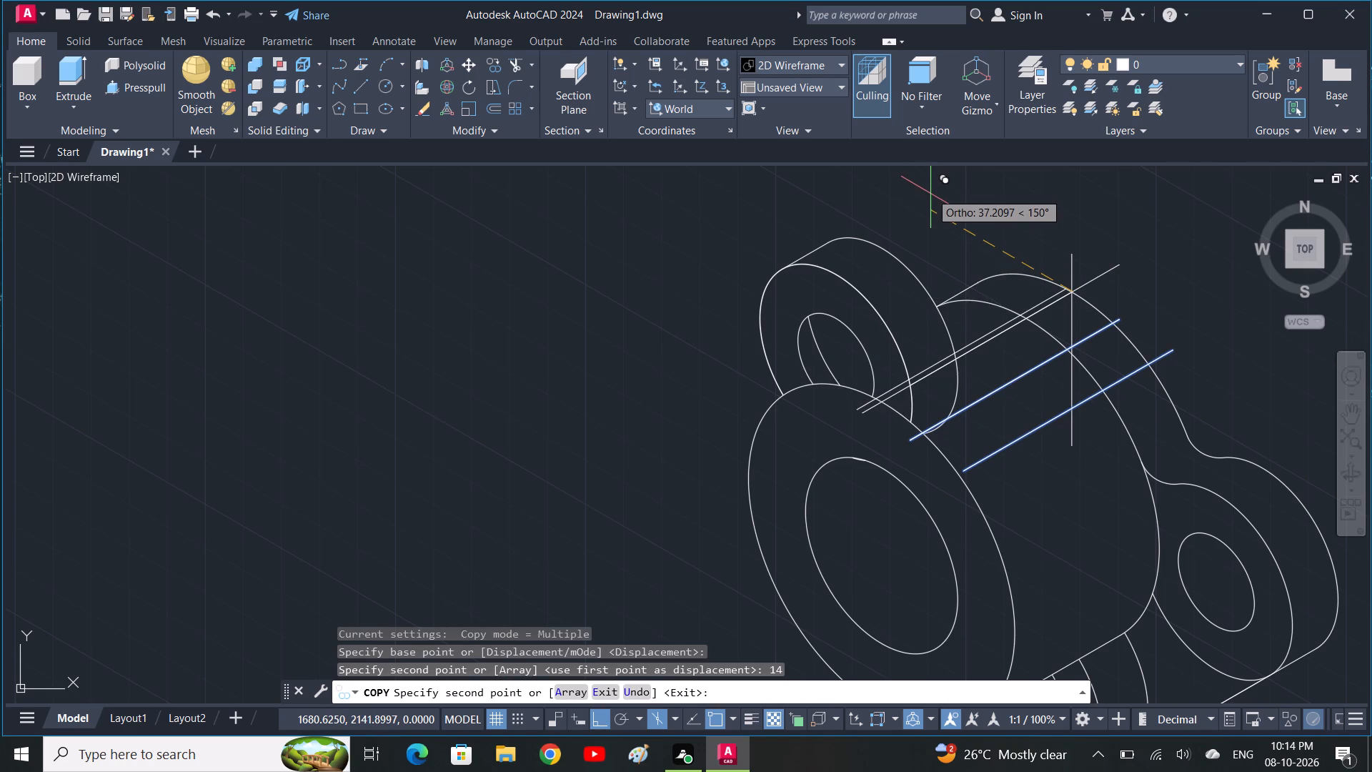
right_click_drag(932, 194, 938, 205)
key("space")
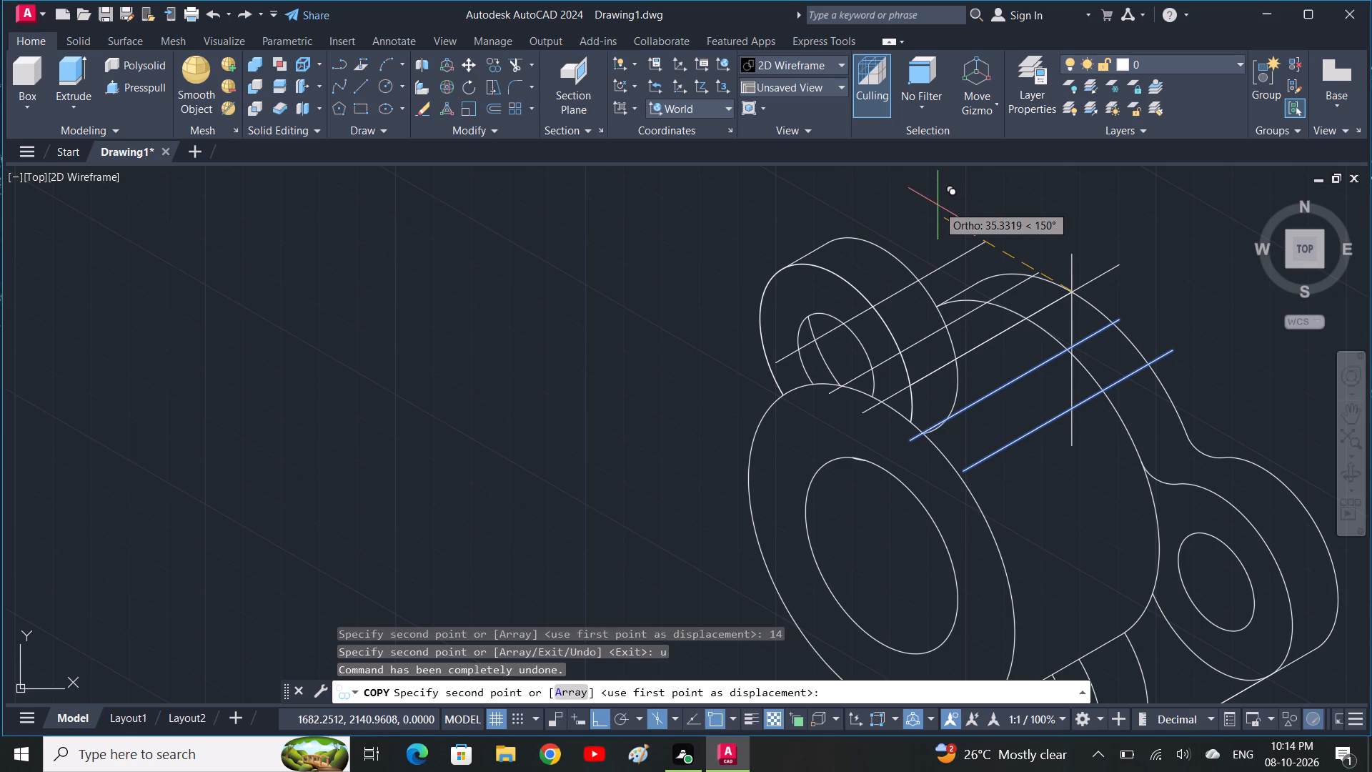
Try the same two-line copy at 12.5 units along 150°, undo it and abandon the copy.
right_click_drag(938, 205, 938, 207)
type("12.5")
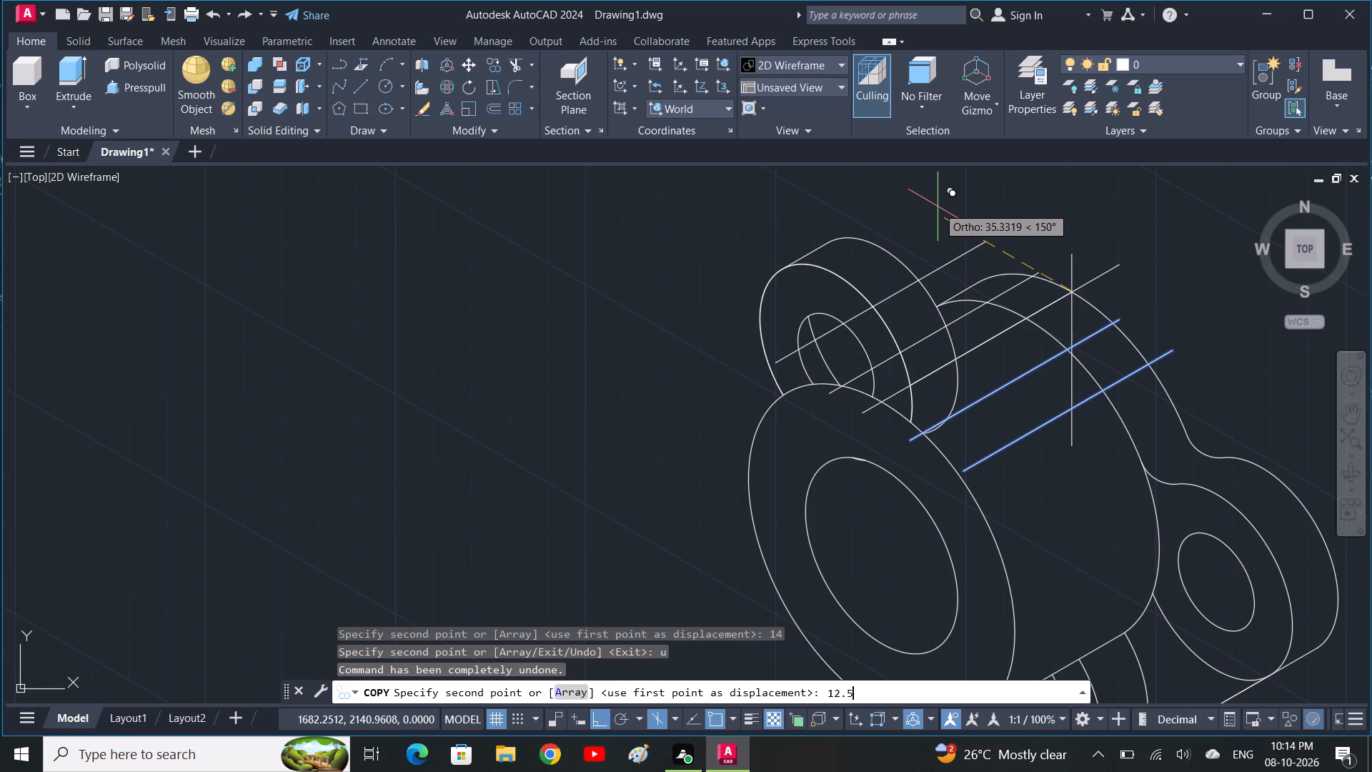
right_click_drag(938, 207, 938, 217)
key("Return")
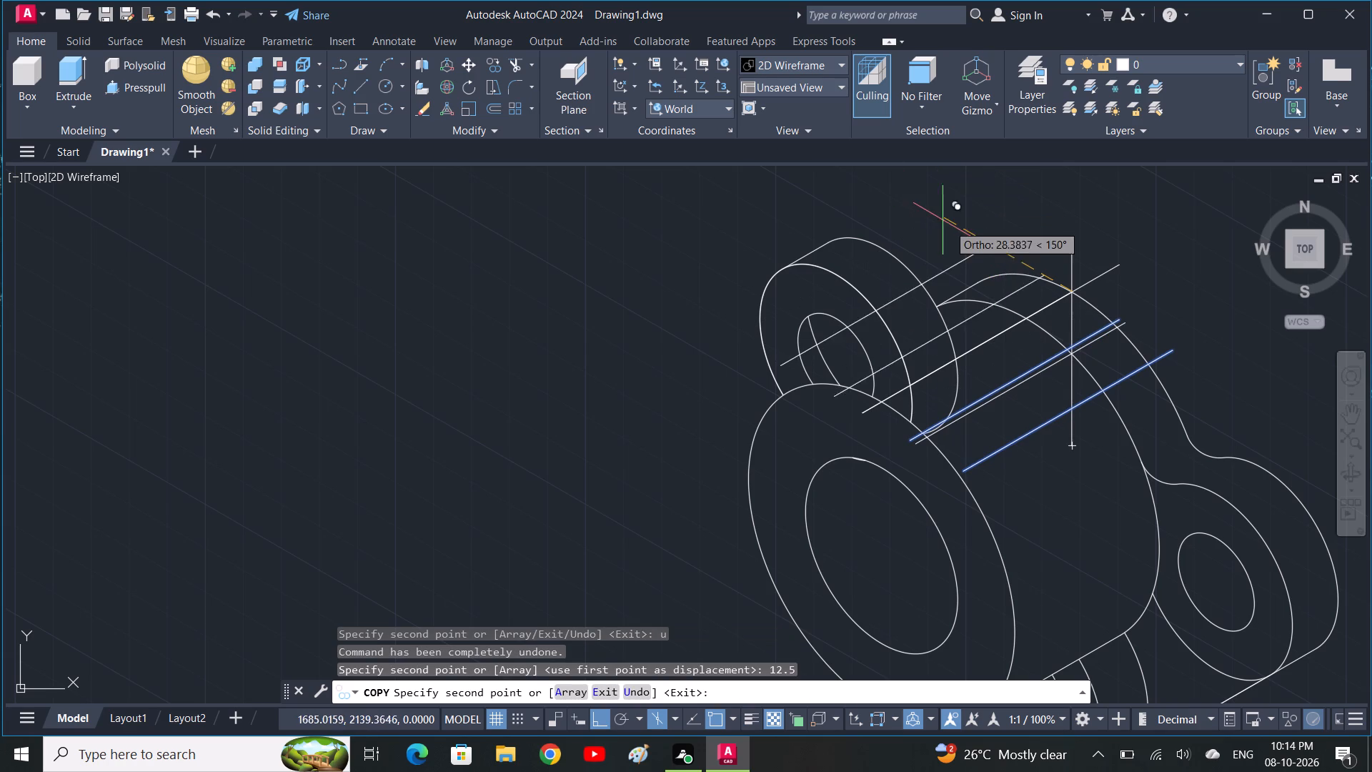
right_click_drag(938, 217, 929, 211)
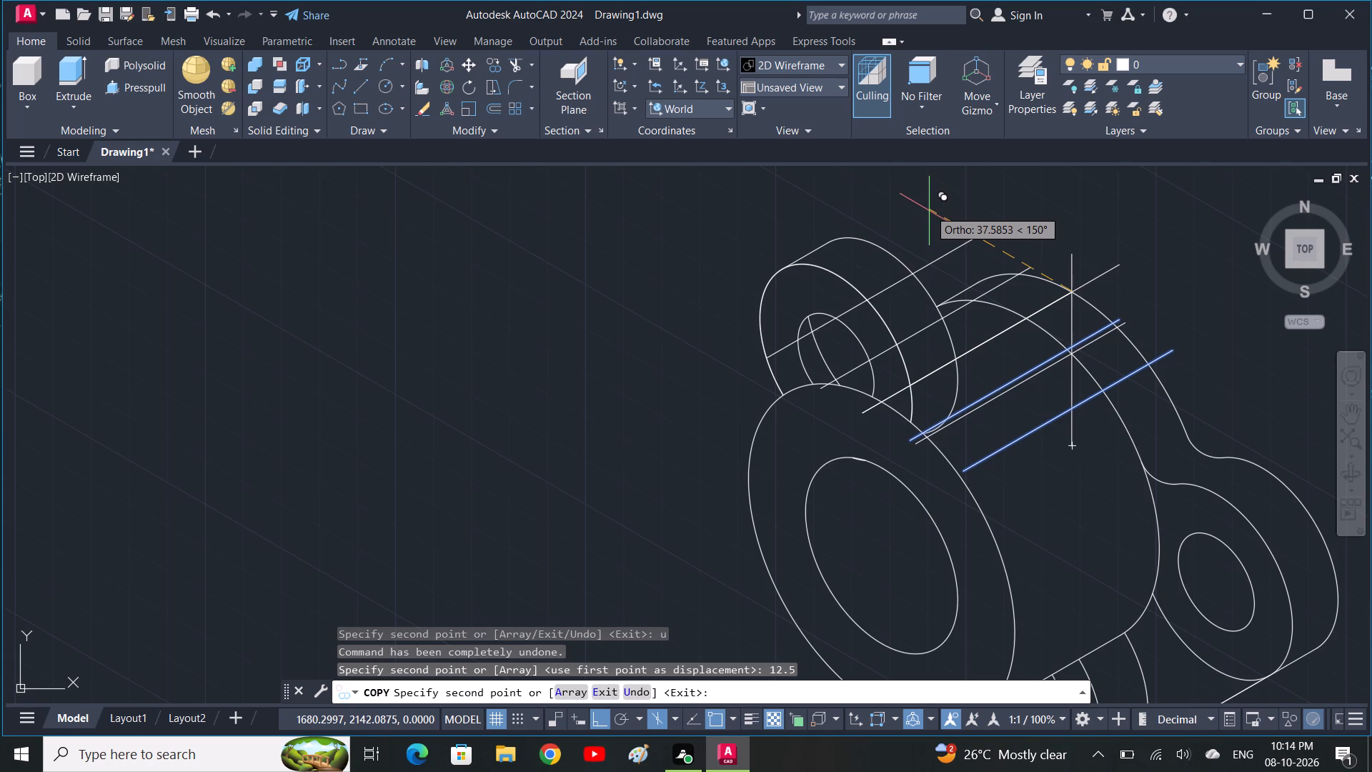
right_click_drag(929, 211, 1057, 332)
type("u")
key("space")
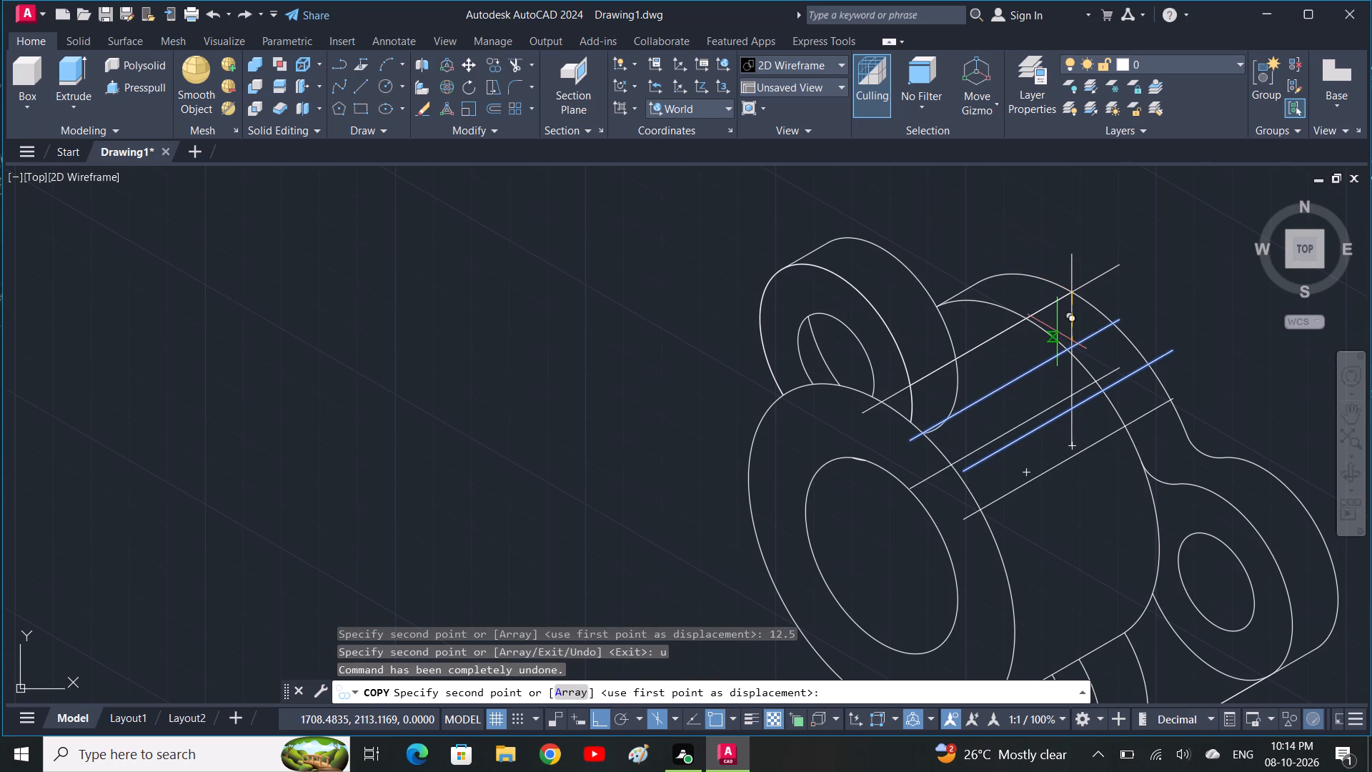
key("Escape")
Copy the two collinear 30° lines through the vertical line's crossing with the rear arc 12.5 units along the 150° direction.
right_click_drag(1057, 332, 1010, 334)
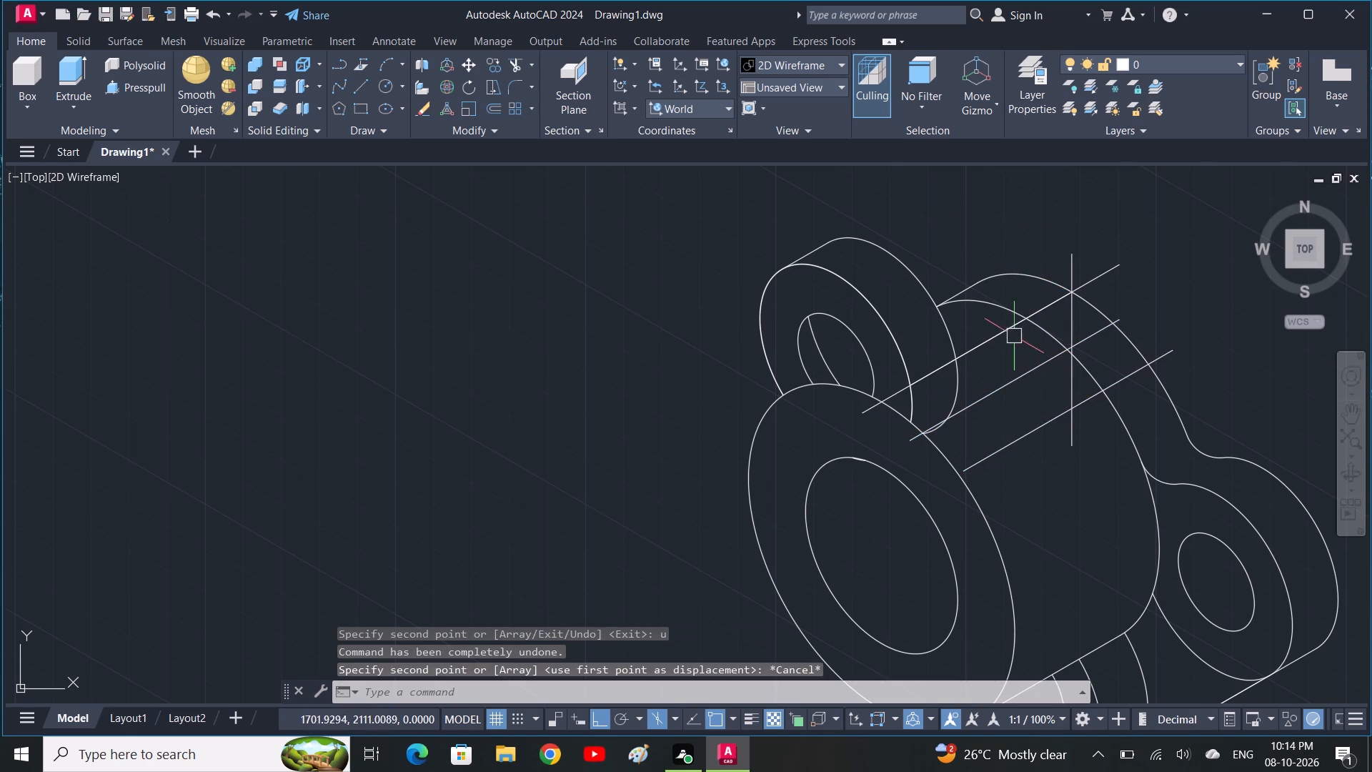
right_click_drag(1010, 334, 1000, 330)
left_click(1000, 330)
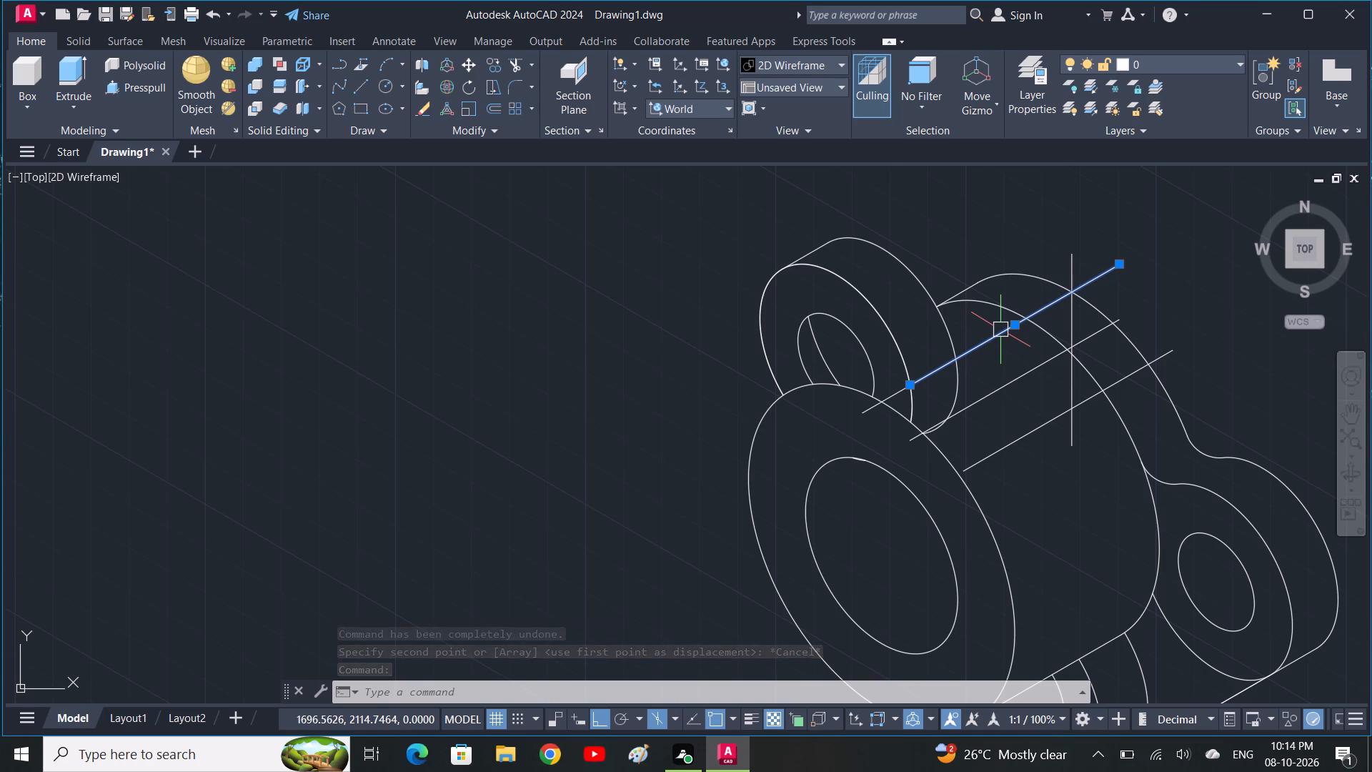
right_click_drag(1000, 330, 886, 392)
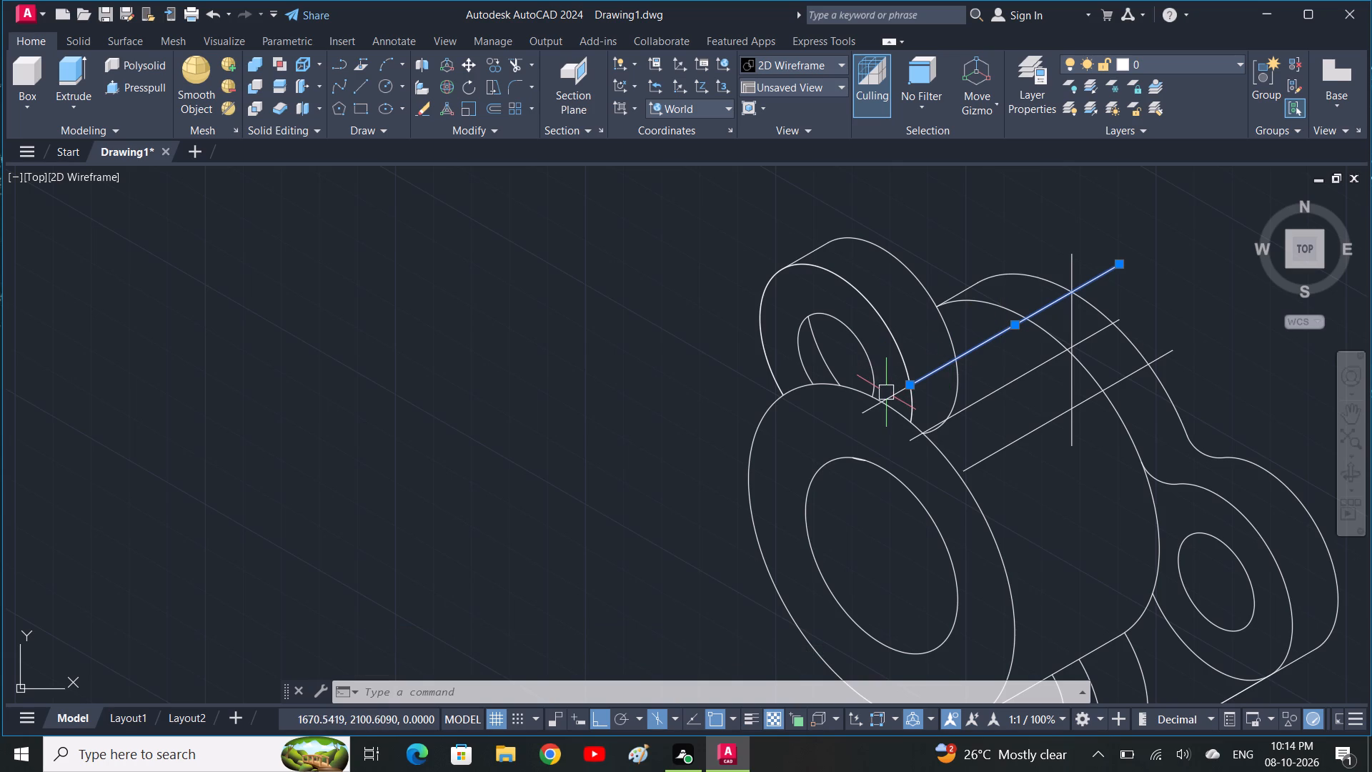
right_click_drag(886, 392, 998, 337)
left_click(887, 396)
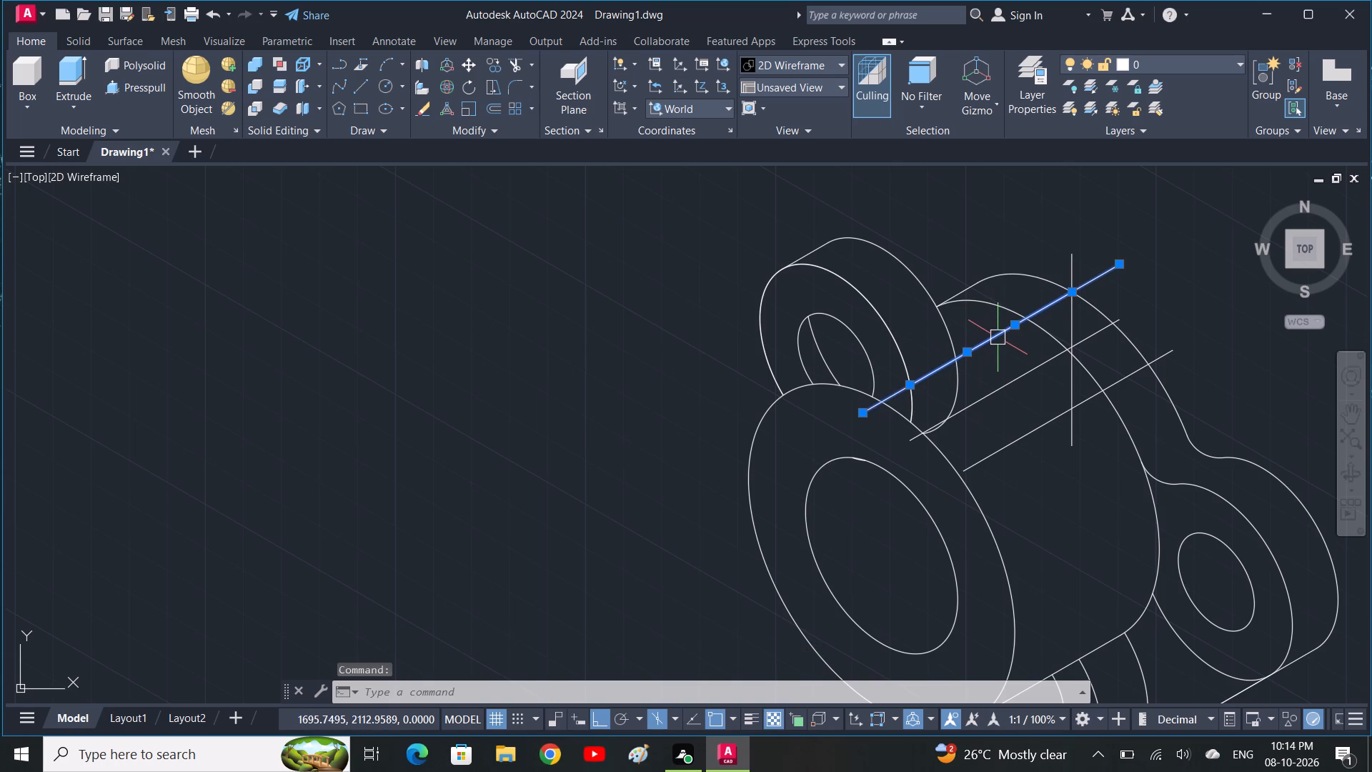
right_click_drag(998, 337, 1075, 294)
key("c")
key("o")
key("space")
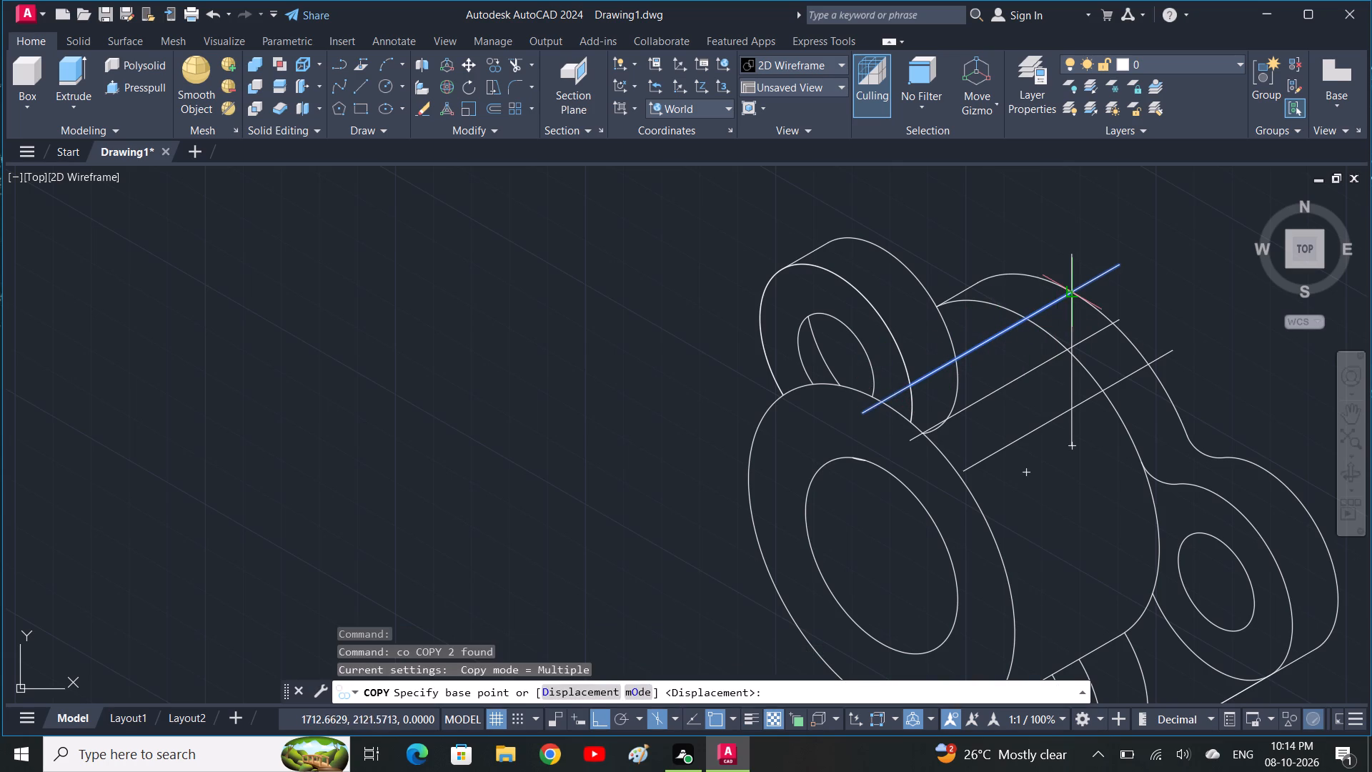
right_click_drag(1075, 294, 1019, 264)
left_click(1077, 292)
type("12")
right_click_drag(1019, 264, 1021, 270)
key("period")
key("5")
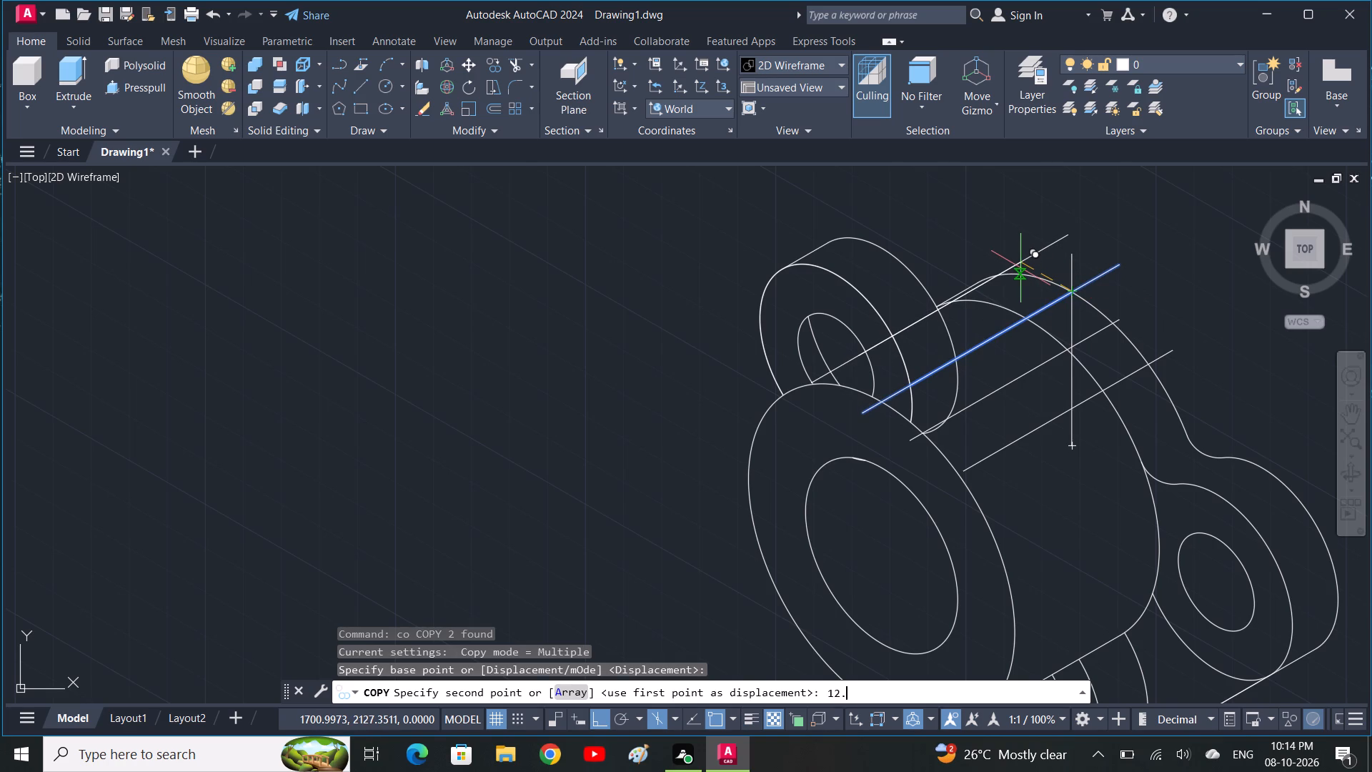
right_click_drag(1021, 270, 978, 220)
key("space")
key("Escape")
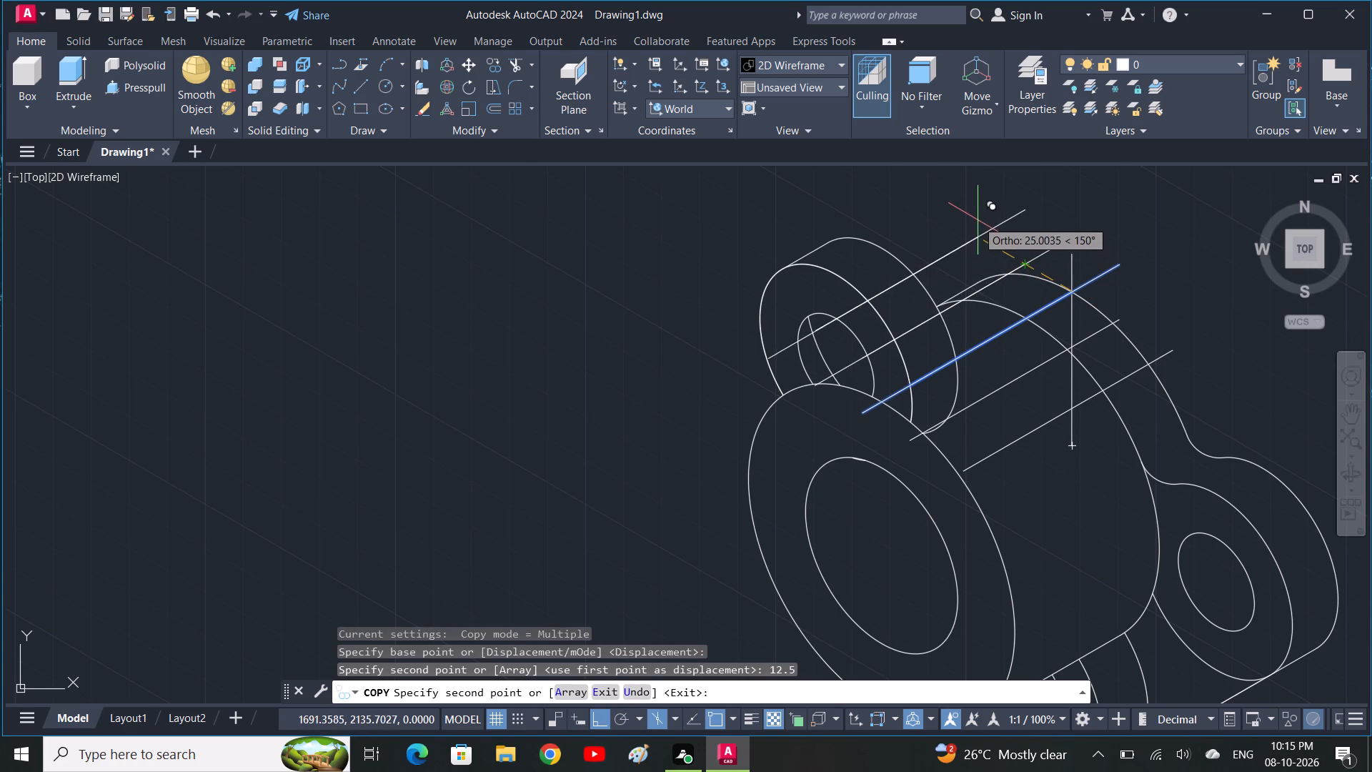
Copy the newly placed pair of collinear 30° lines another 14 units along the 150° direction.
right_click_drag(978, 220, 1052, 306)
left_click(1052, 306)
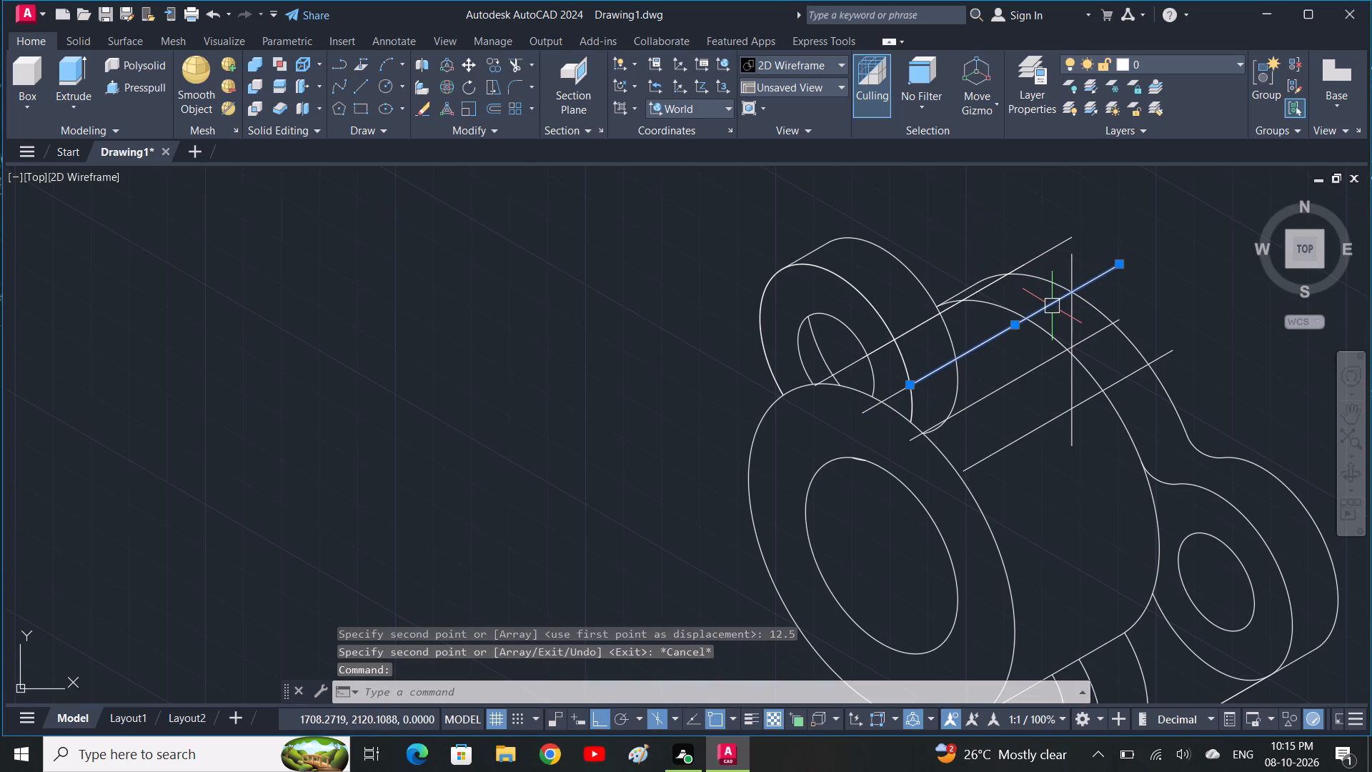
right_click_drag(1052, 306, 1013, 272)
key("Escape")
left_click(1013, 272)
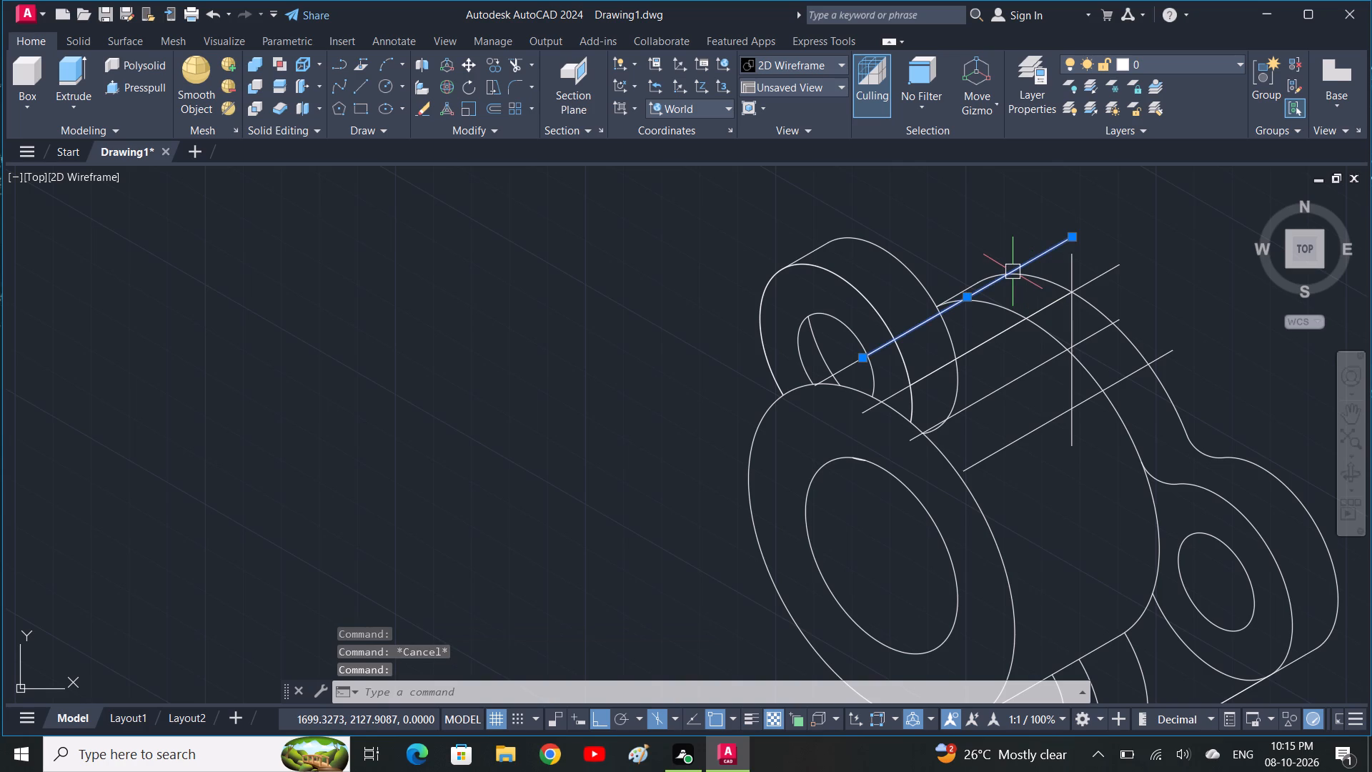
right_click_drag(1013, 272, 845, 372)
left_click(842, 372)
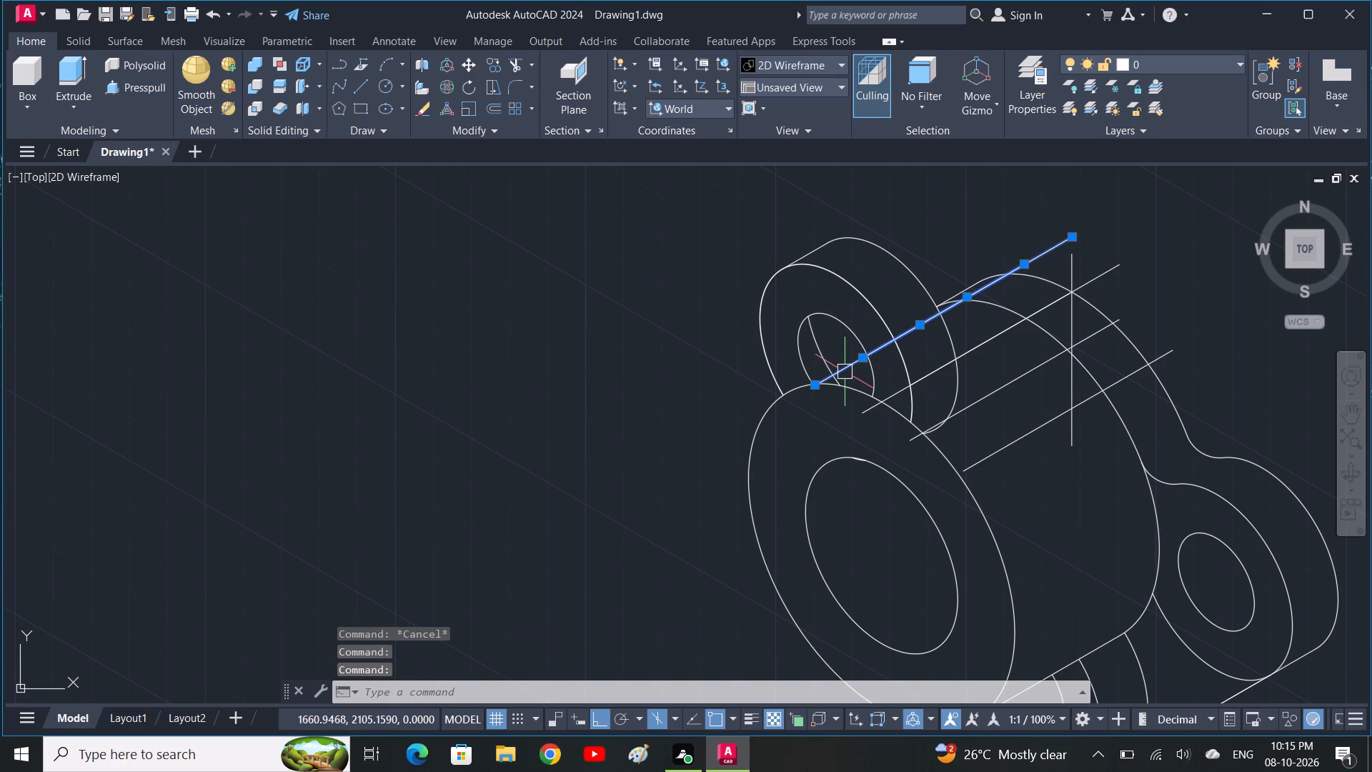
right_click_drag(845, 372, 950, 304)
key("c")
type("o")
key("space")
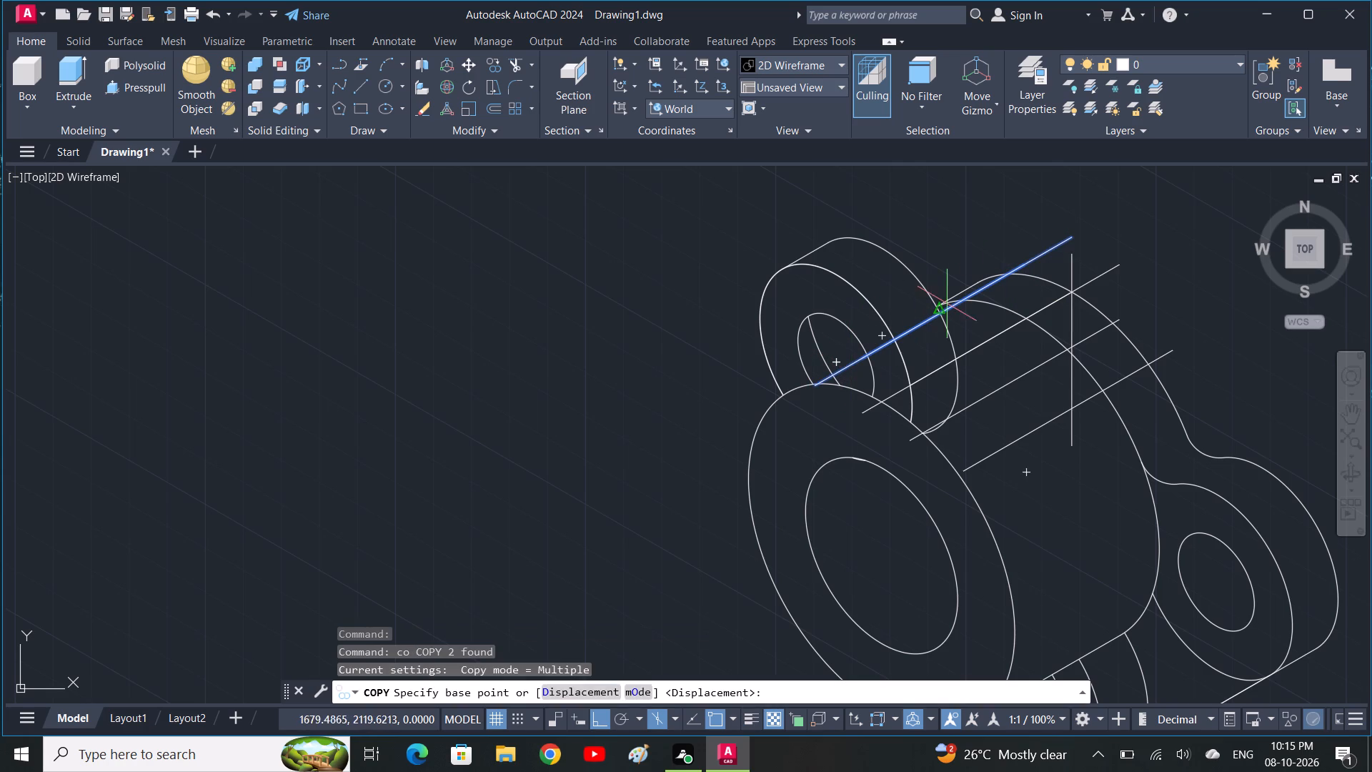
right_click_drag(950, 304, 960, 243)
left_click(1017, 282)
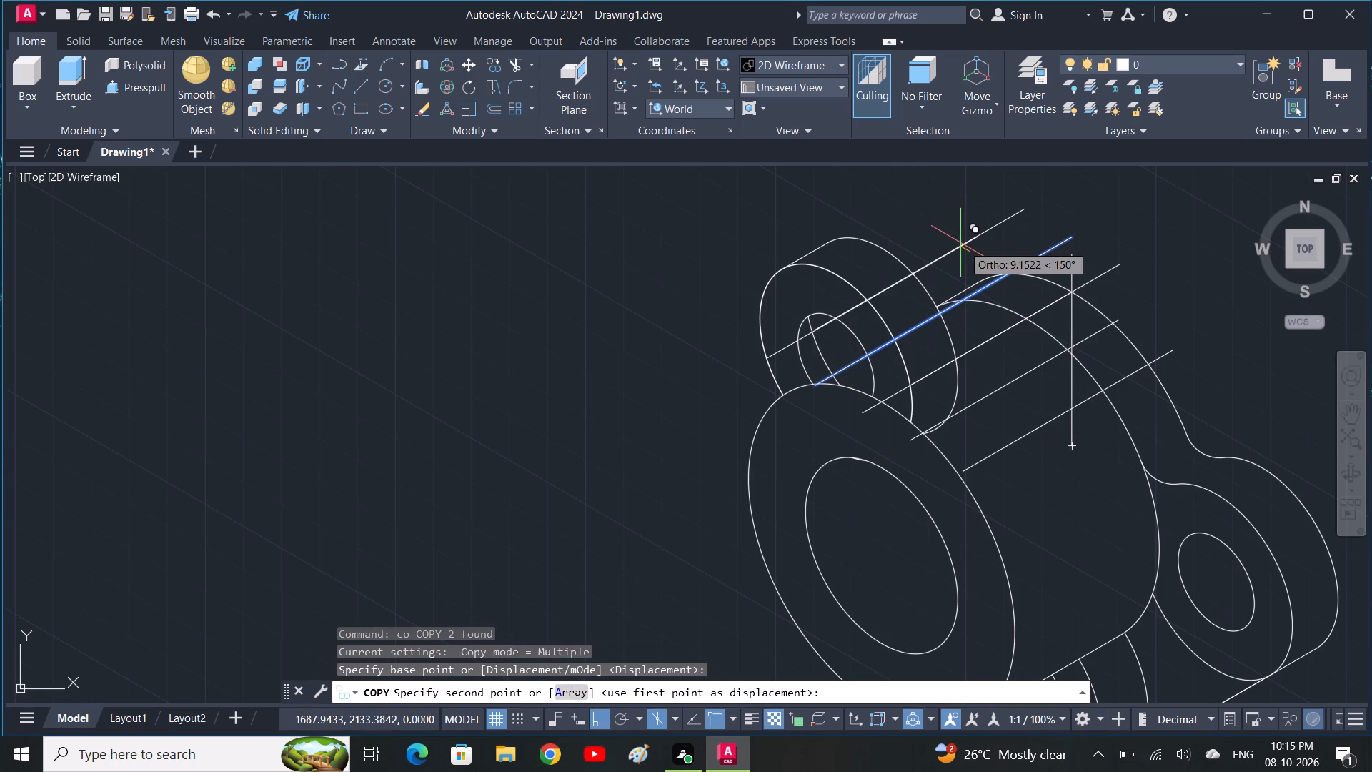
right_click_drag(960, 243, 960, 247)
key("1")
key("4")
key("space")
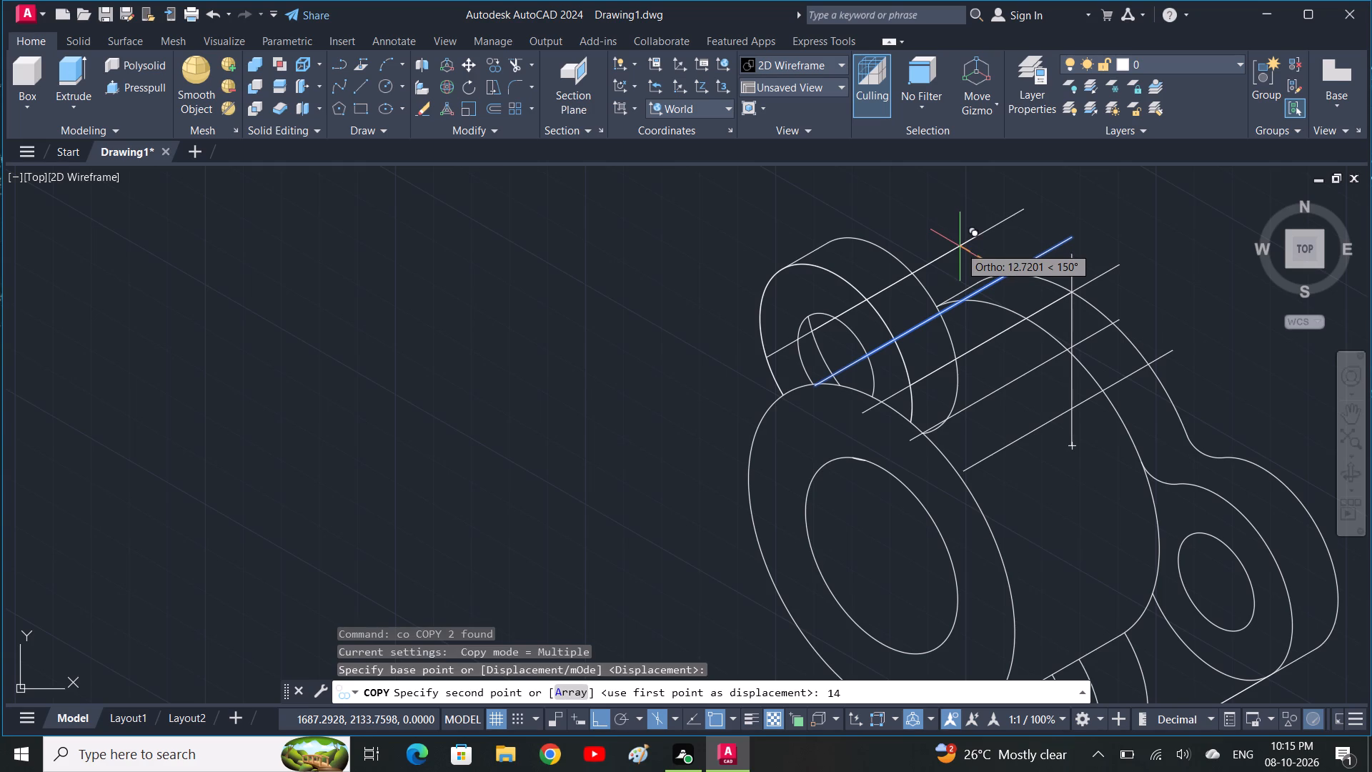
right_click_drag(960, 247, 1065, 457)
key("space")
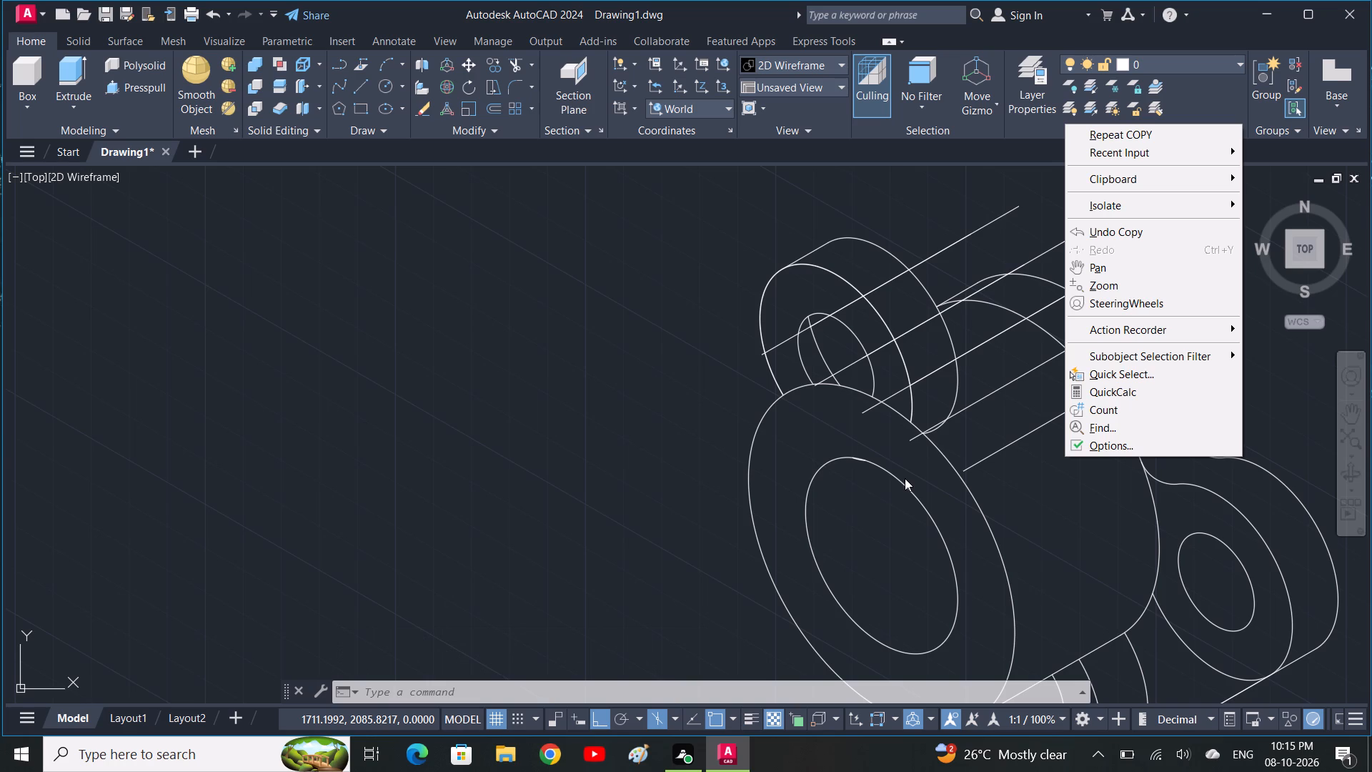
Trim the uppermost 30° line back to the upper boss's hole ellipse, removing its pieces inside the hole and outside the boss.
type("tr")
key("space")
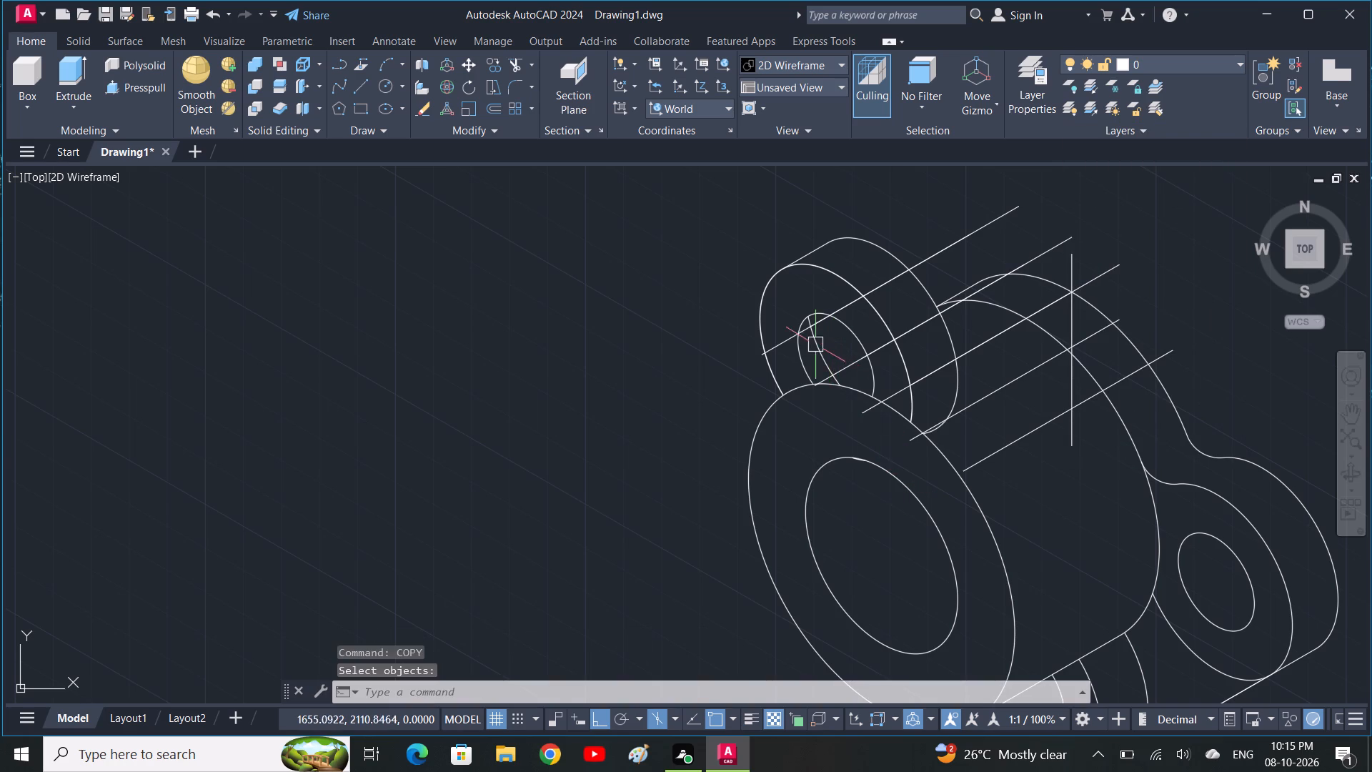
key("Escape")
type("tr")
key("space")
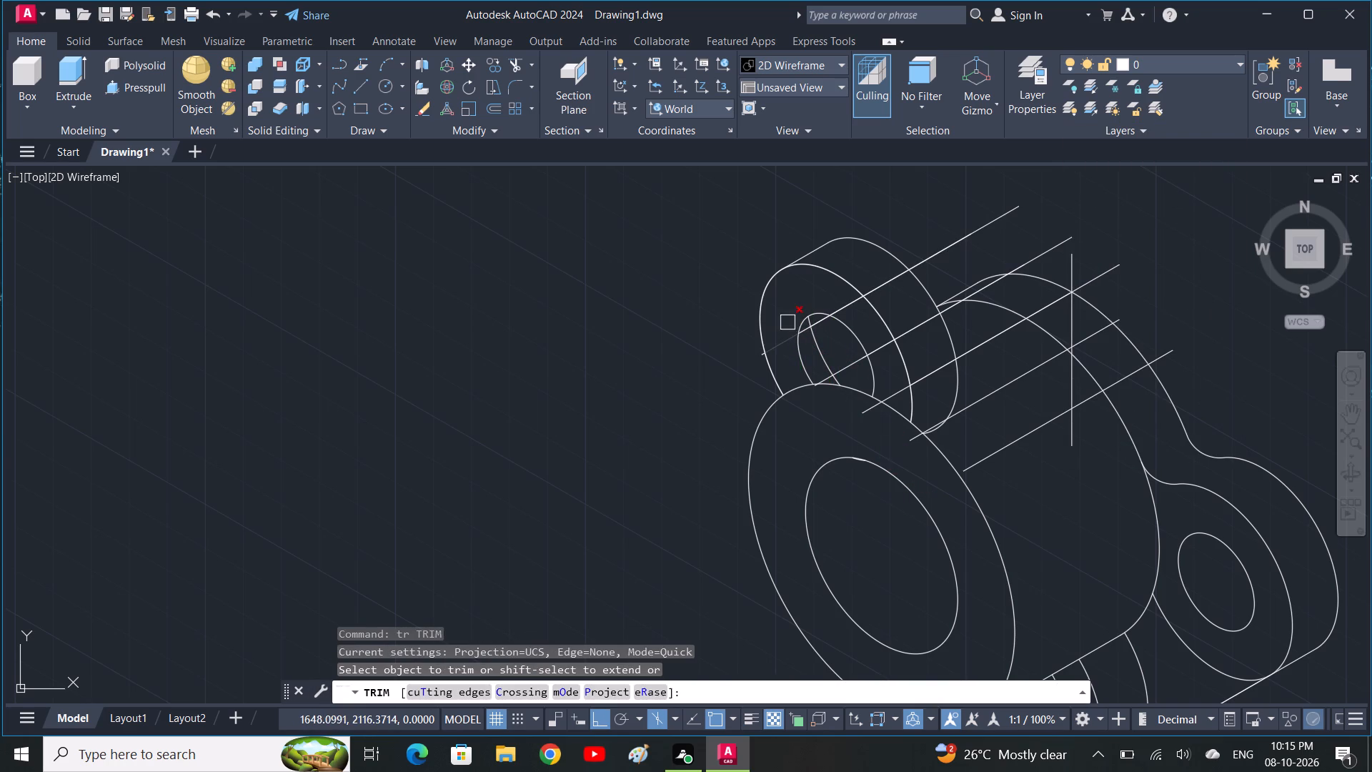
left_click_drag(781, 325, 789, 362)
scroll(789, 362, "up", 1)
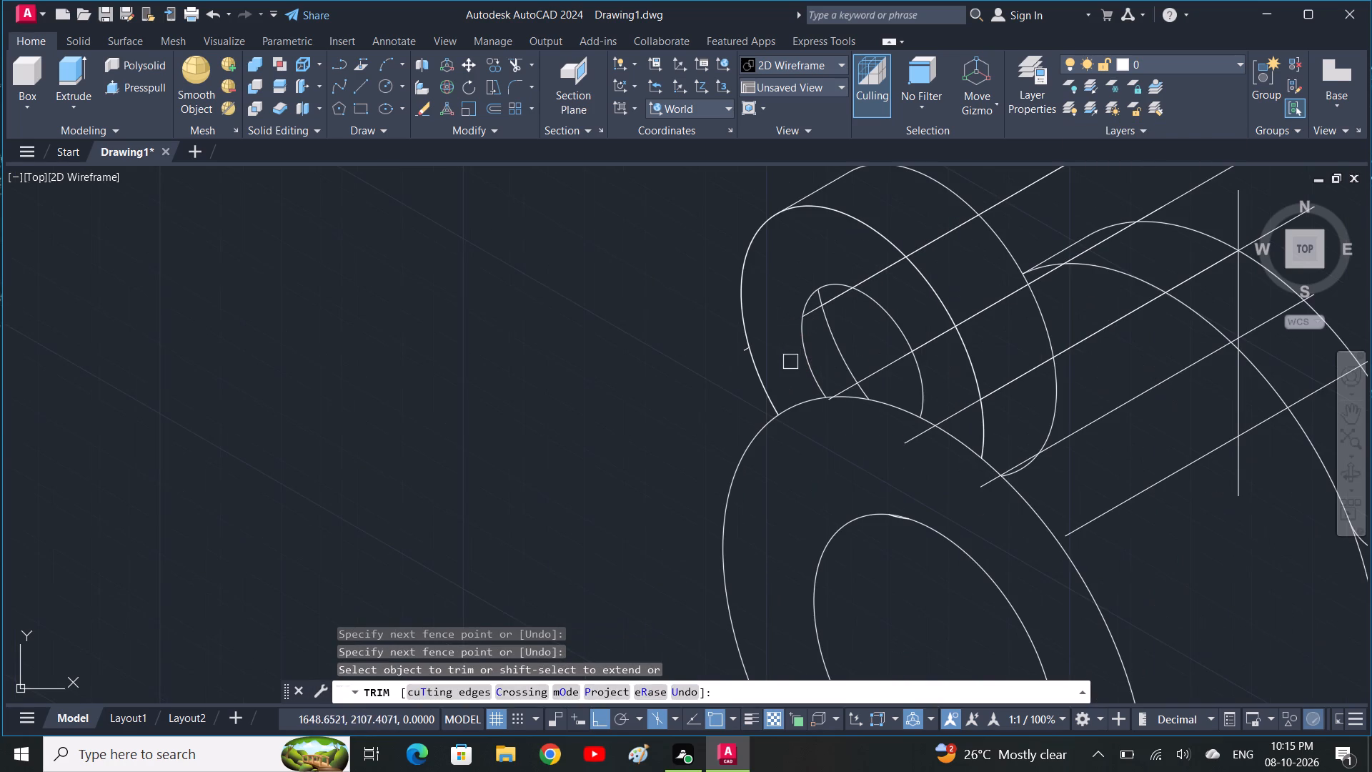
scroll(831, 302, "up", 3)
left_click(843, 282)
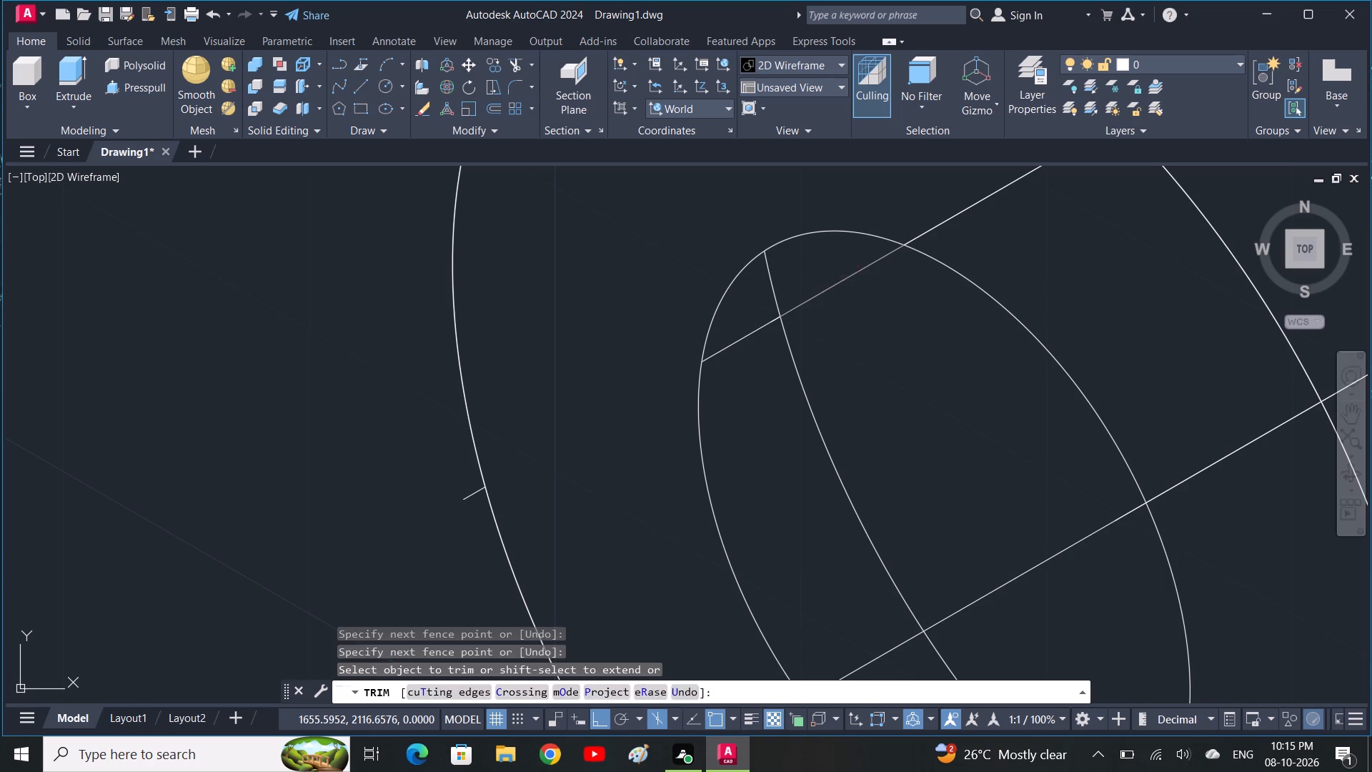
left_click(832, 287)
left_click(753, 334)
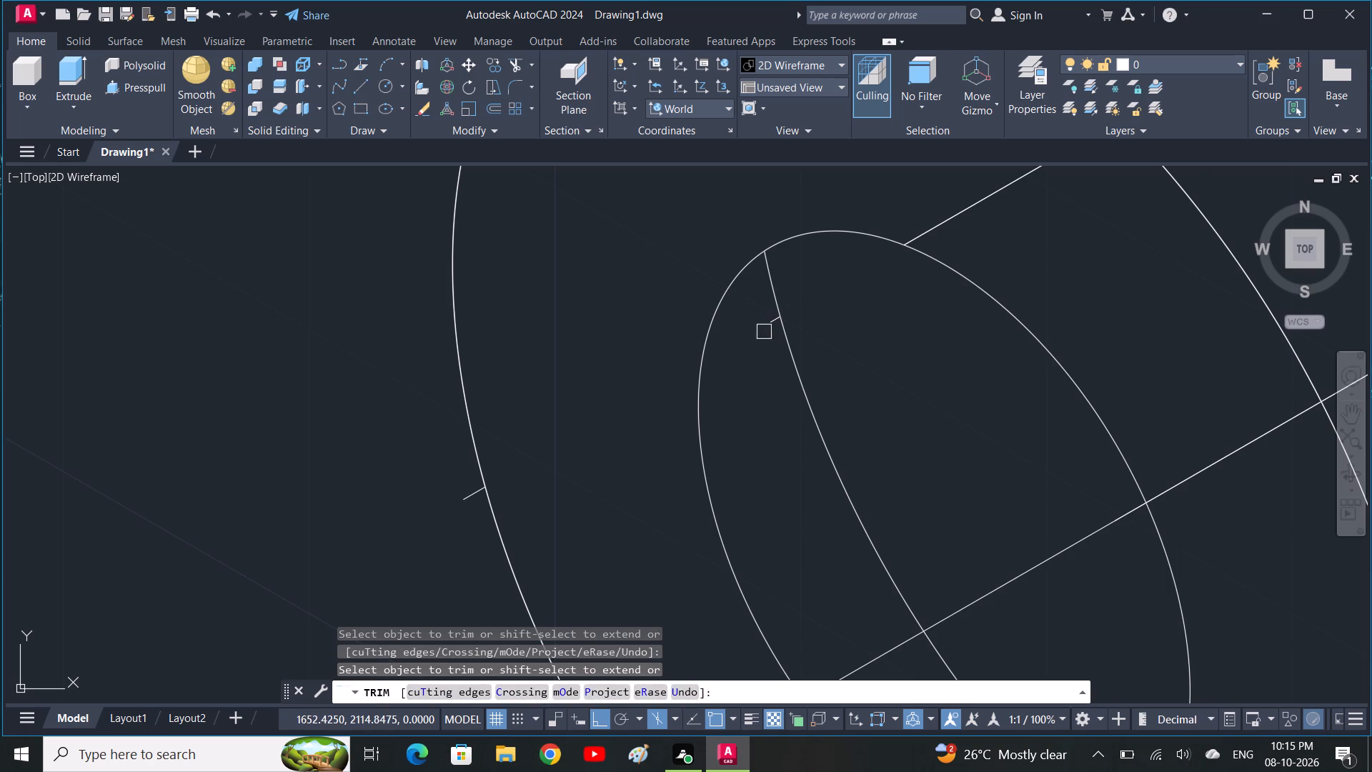
scroll(769, 330, "up", 3)
left_click(779, 287)
scroll(762, 304, "down", 5)
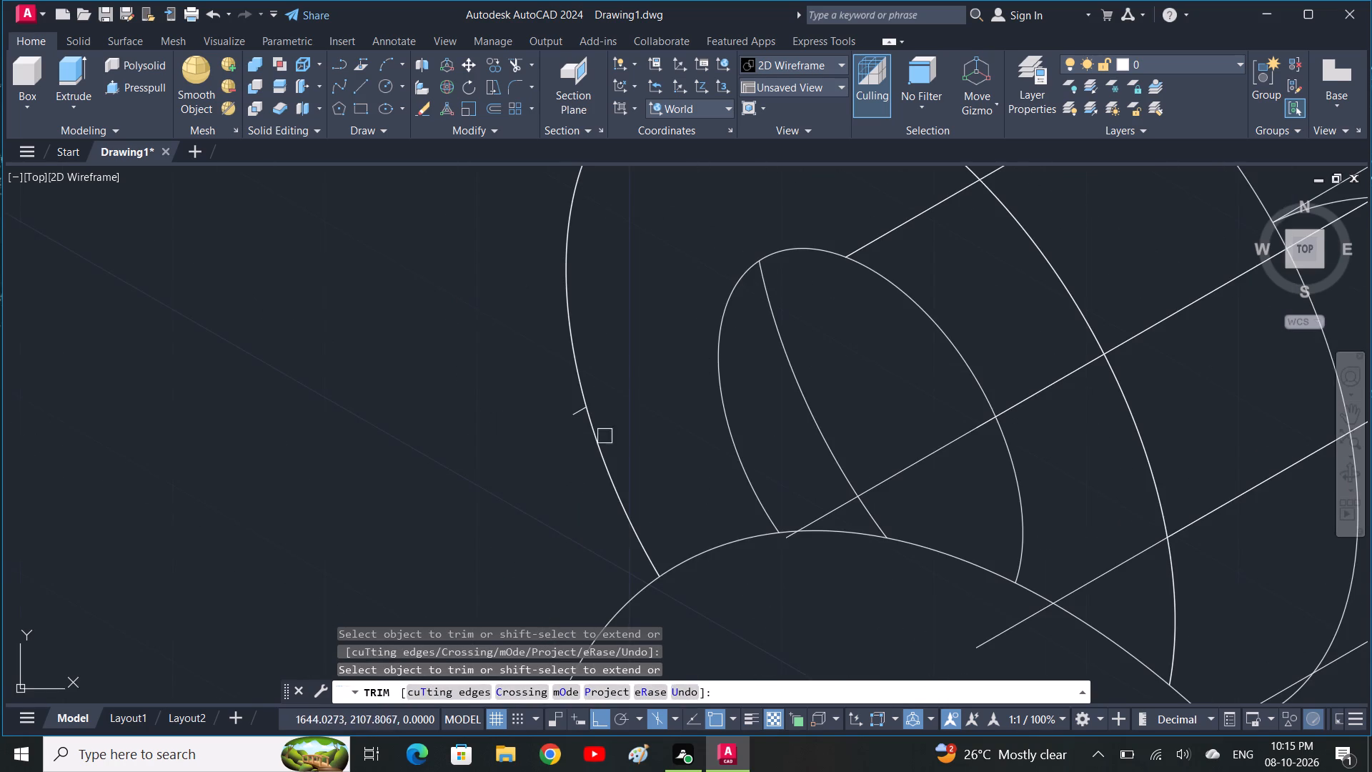
scroll(589, 445, "up", 2)
left_click(553, 361)
scroll(626, 406, "down", 3)
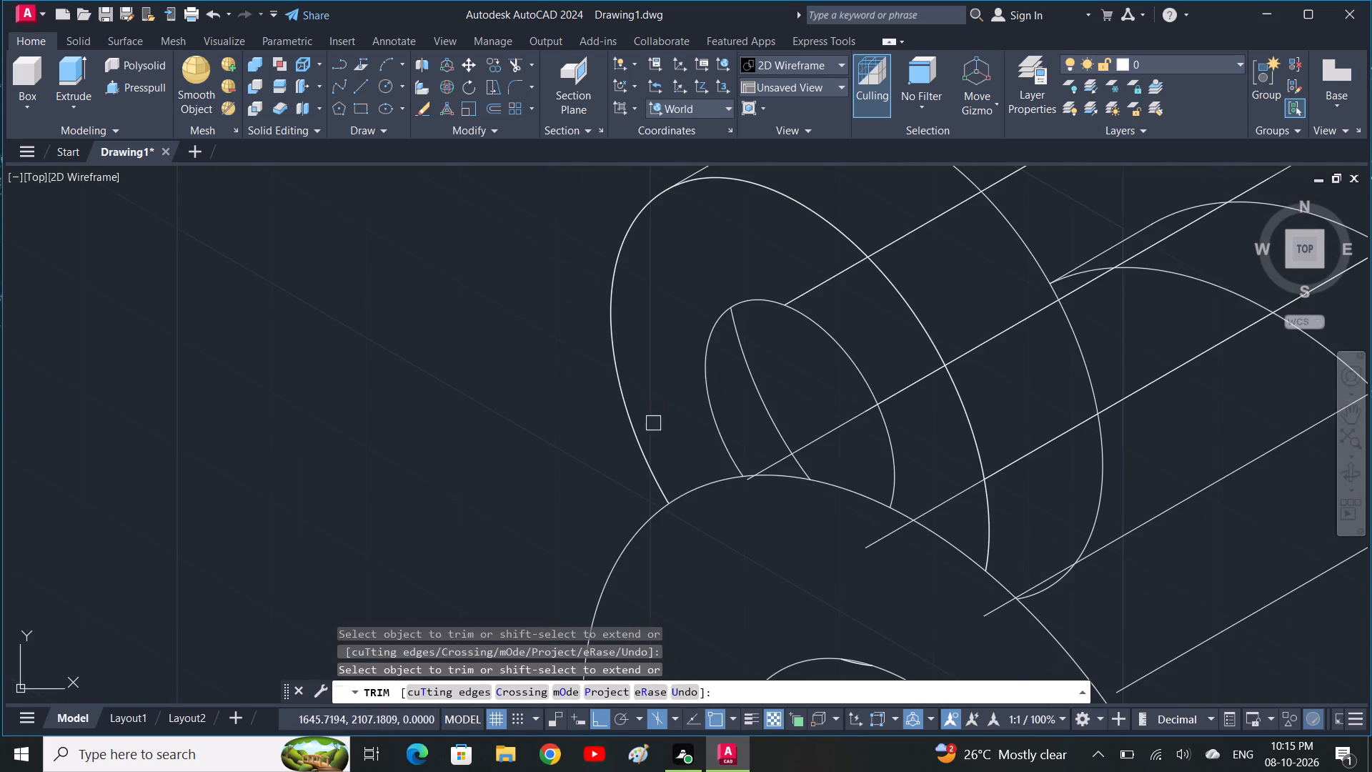
Trim the second 30° line's lower end back to the front edge of the upper boss's hole ellipse.
scroll(800, 491, "up", 2)
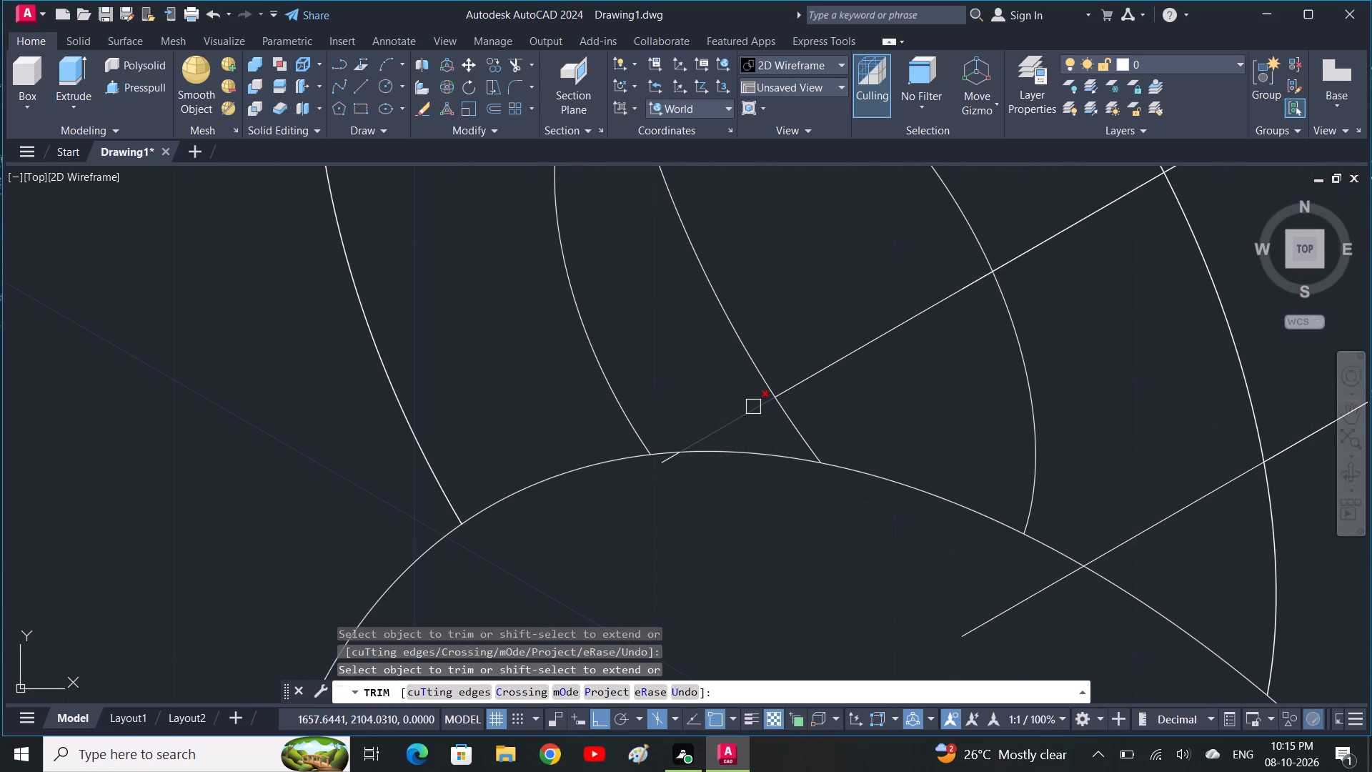
left_click(753, 407)
scroll(692, 461, "up", 2)
left_click(635, 459)
scroll(635, 459, "up", 1)
scroll(635, 459, "down", 5)
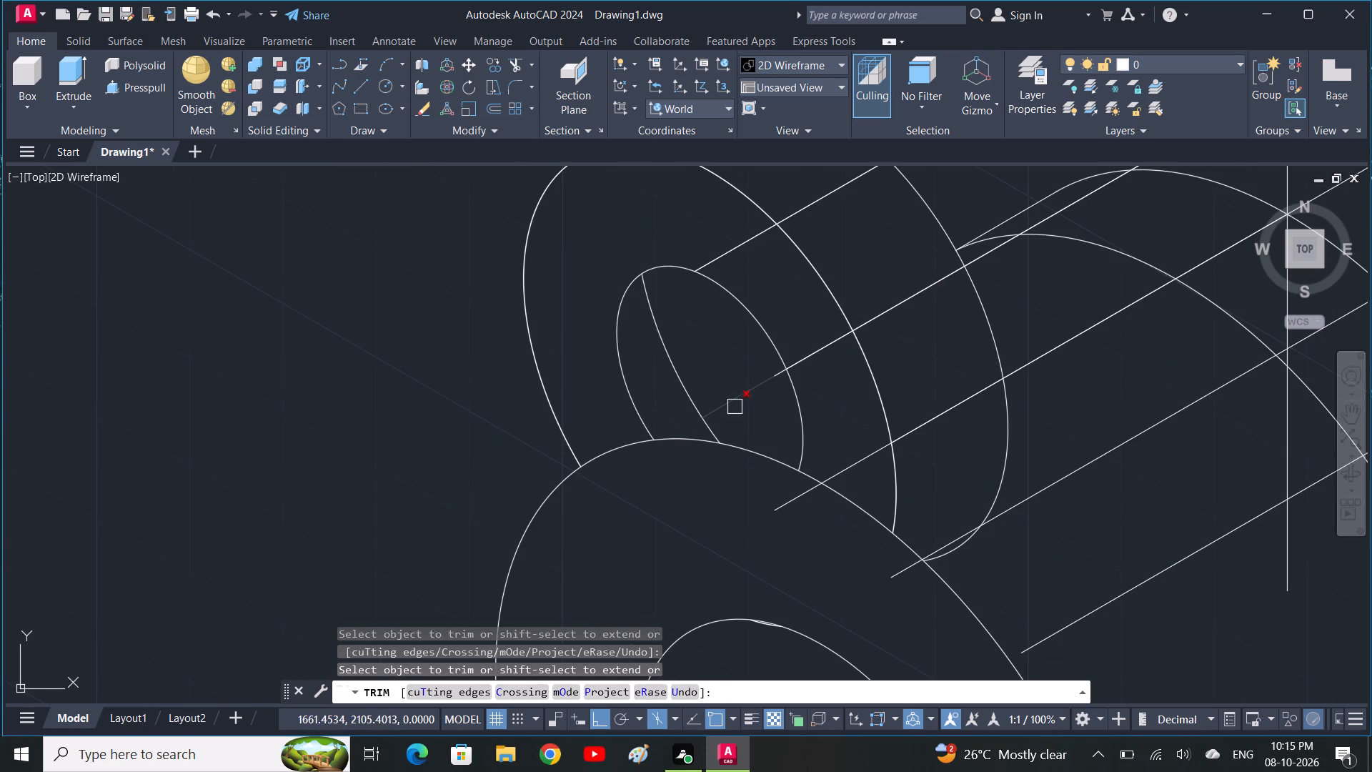
left_click(735, 407)
scroll(742, 402, "up", 3)
left_click(872, 290)
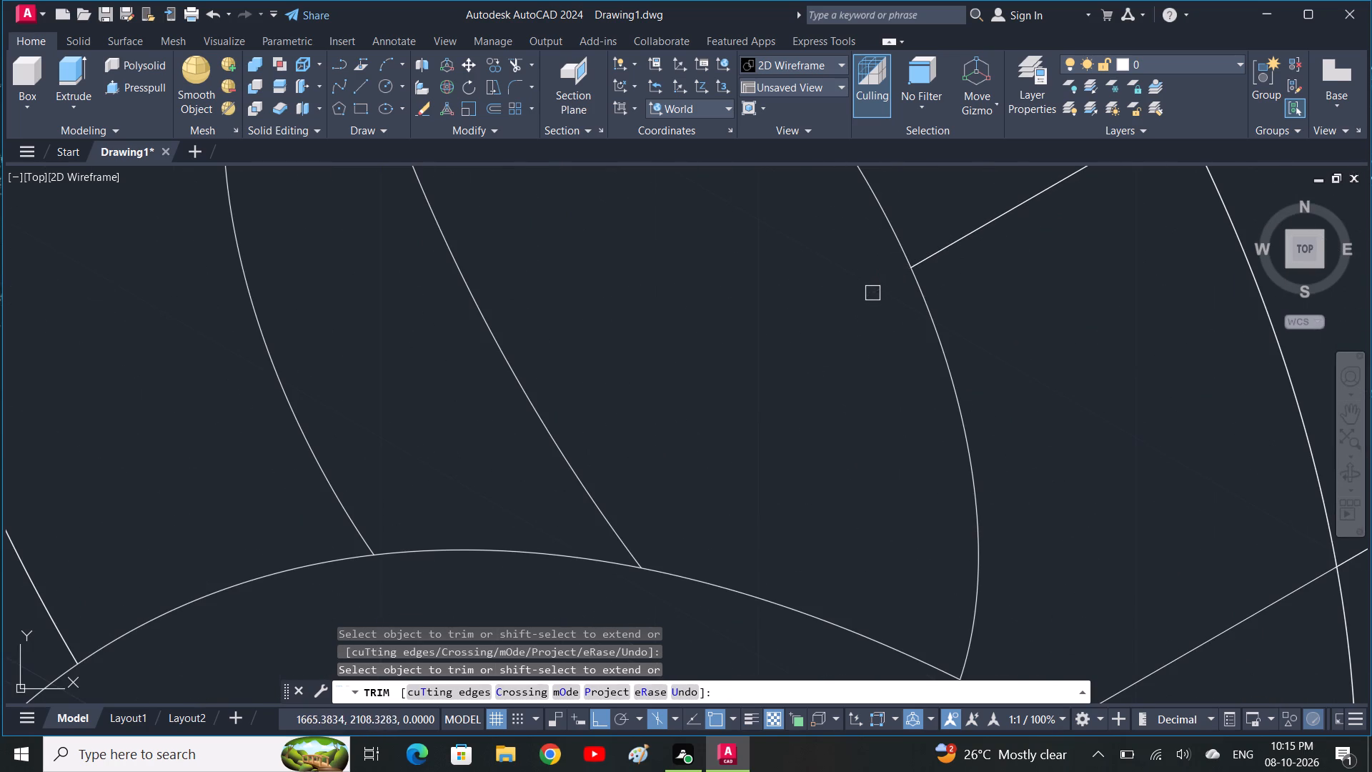
Trim the lower ends of the third and fourth 30° lines back to the large front flange ellipse.
middle_click_drag(850, 370, 856, 491)
scroll(855, 492, "down", 3)
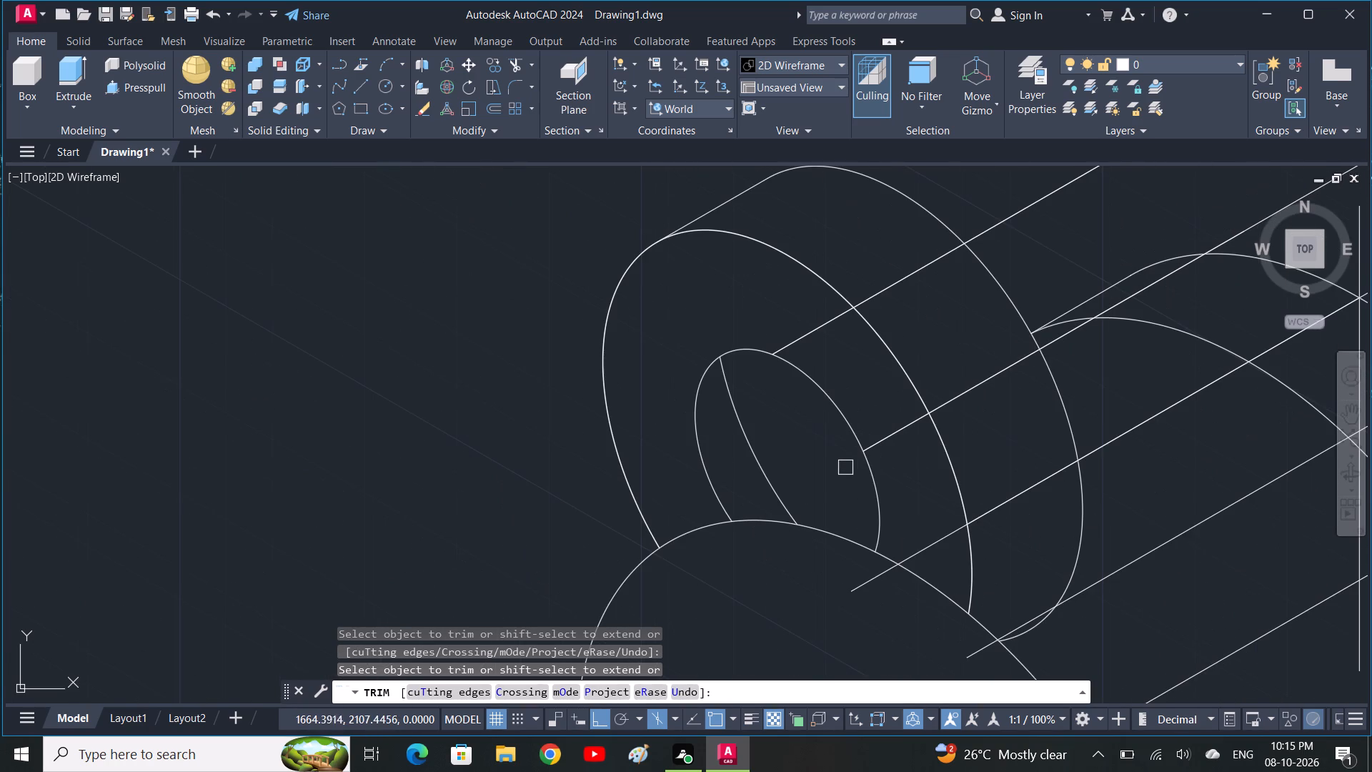
left_click(865, 573)
scroll(920, 627, "down", 1)
middle_click_drag(902, 579, 865, 508)
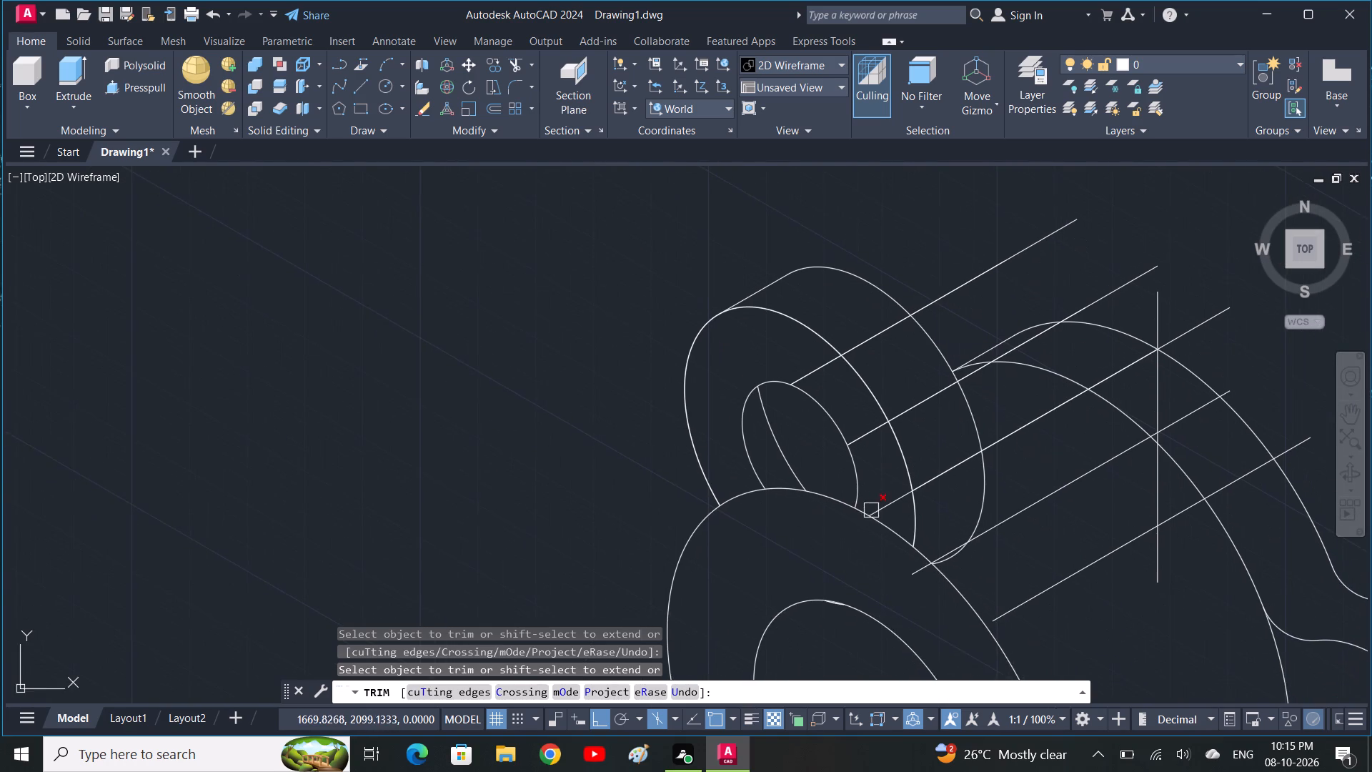
scroll(926, 600, "up", 2)
left_click(905, 531)
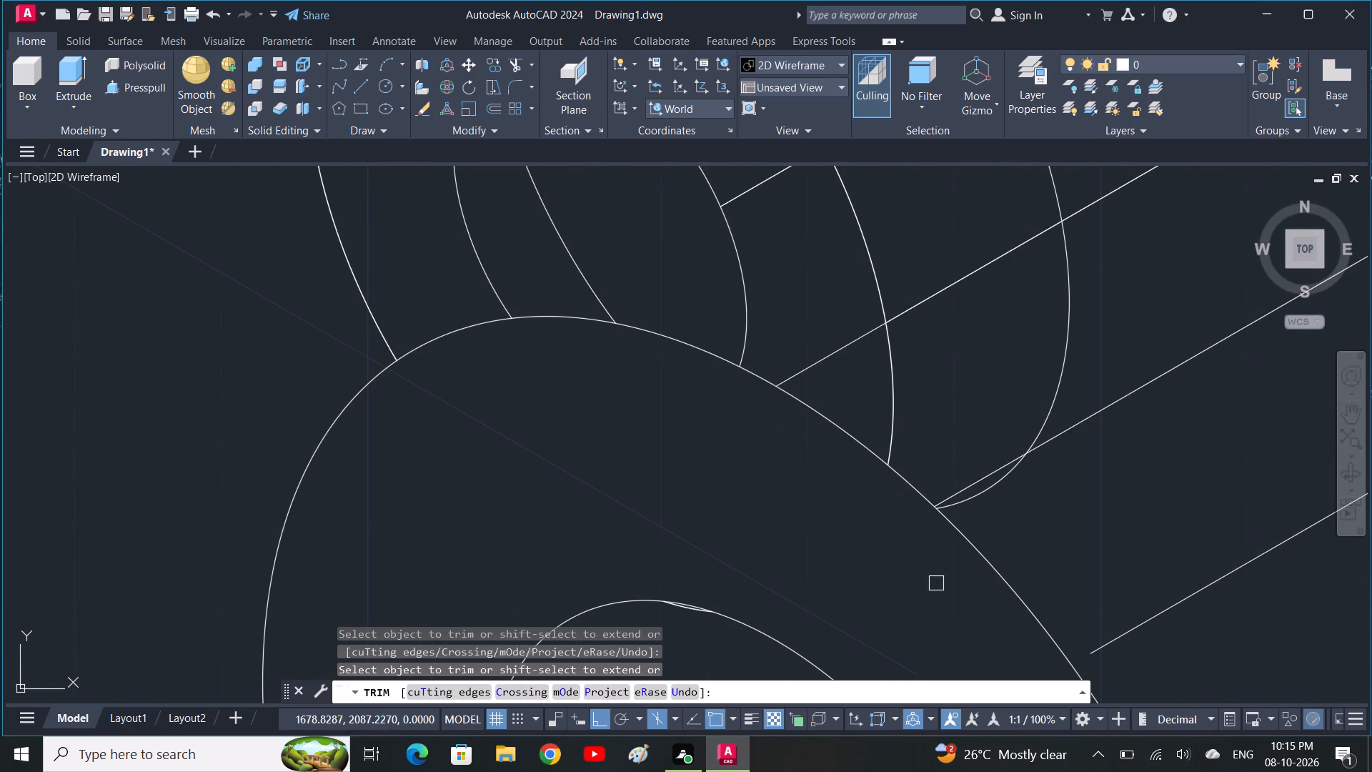
scroll(935, 600, "down", 2)
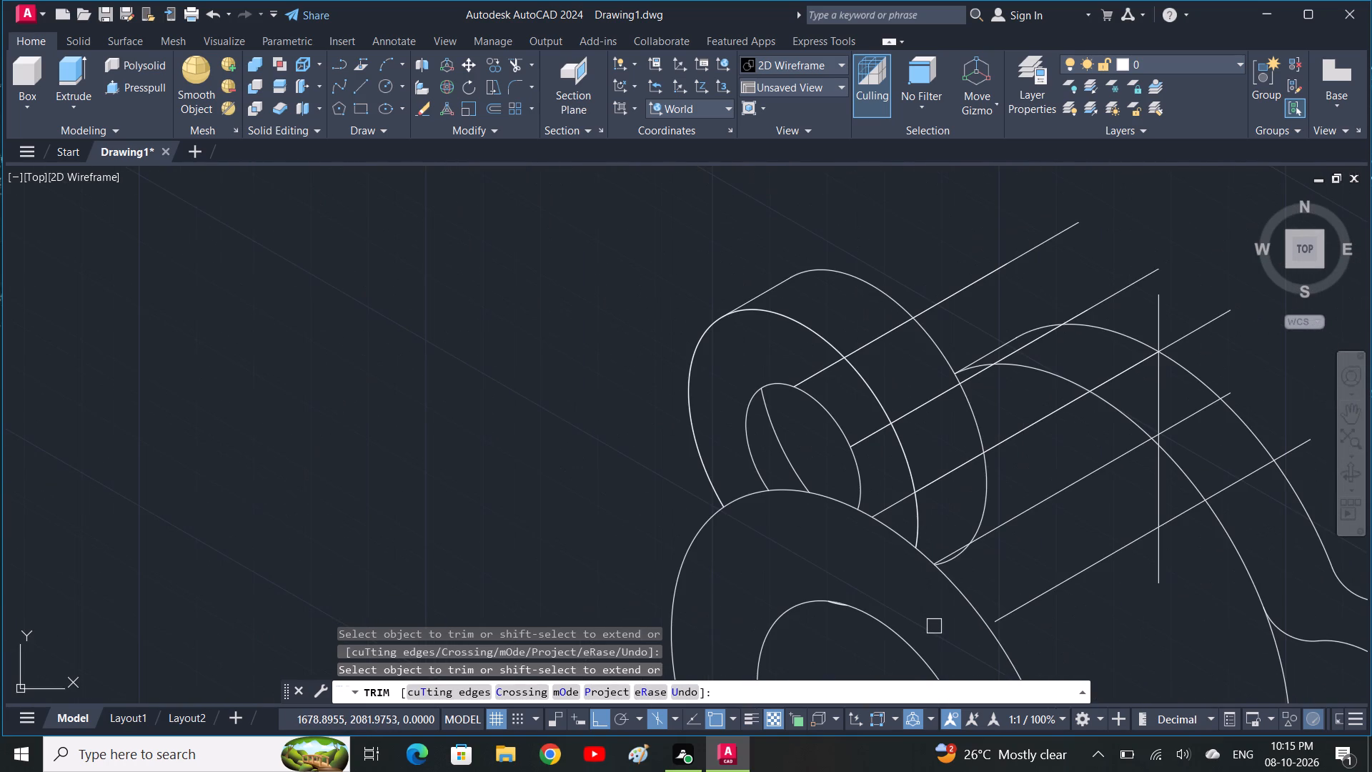
key("Escape")
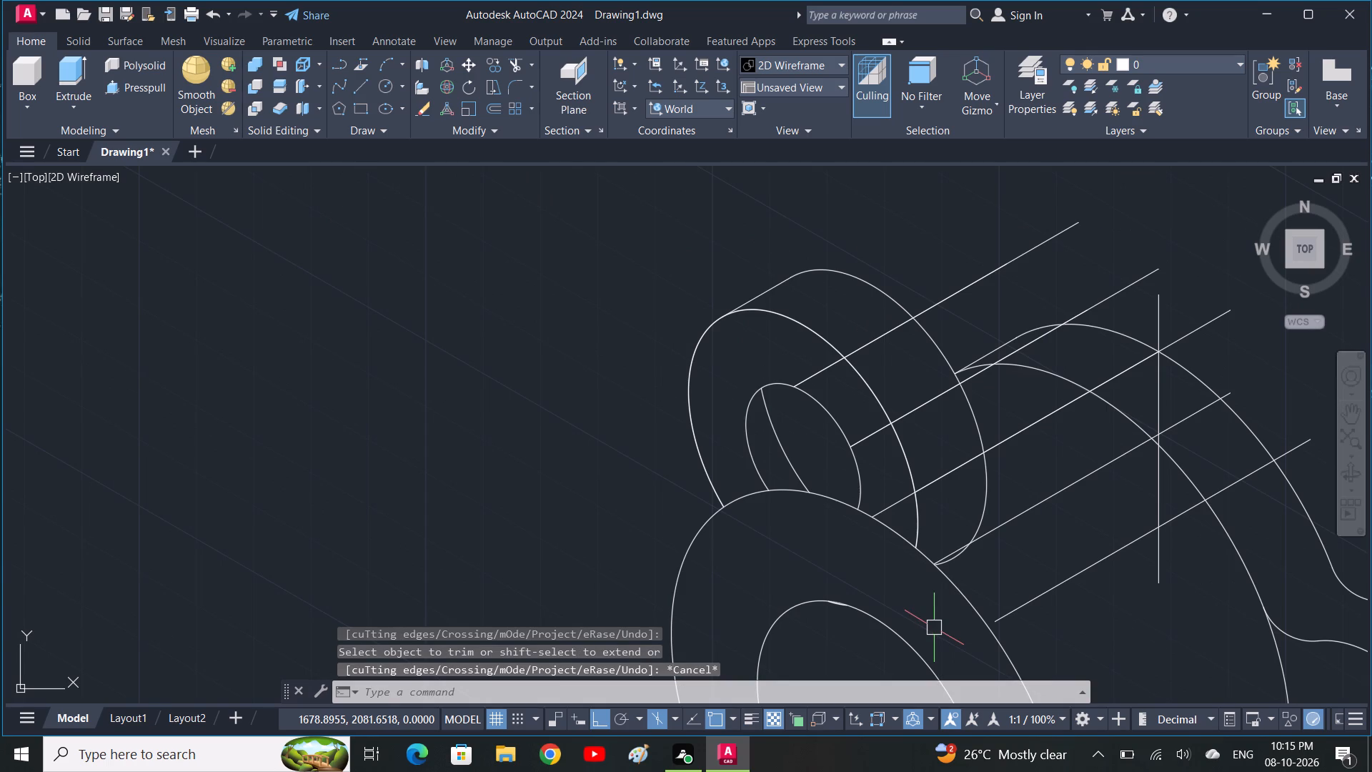
Copy the large front flange ellipse from its centre 6 units along the 30° direction.
left_click(972, 613)
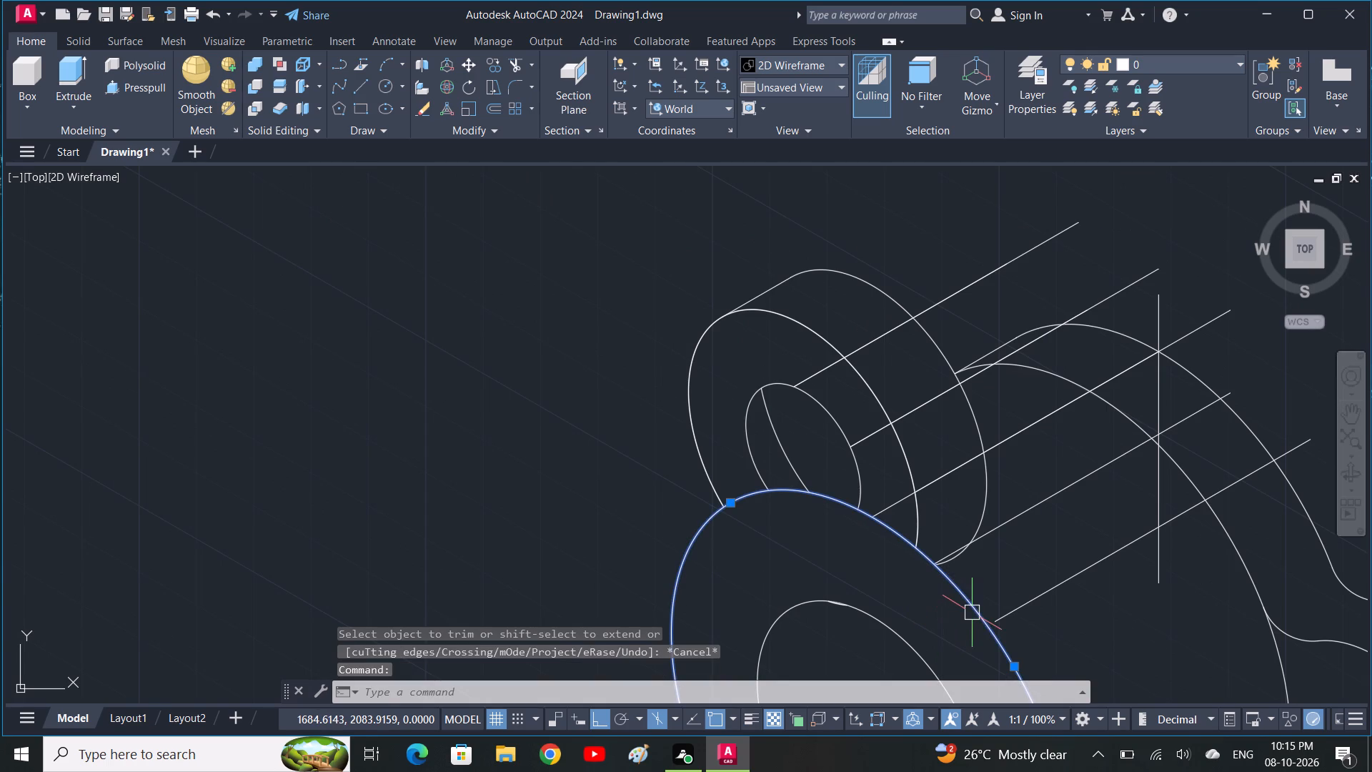
key("c")
key("o")
key("space")
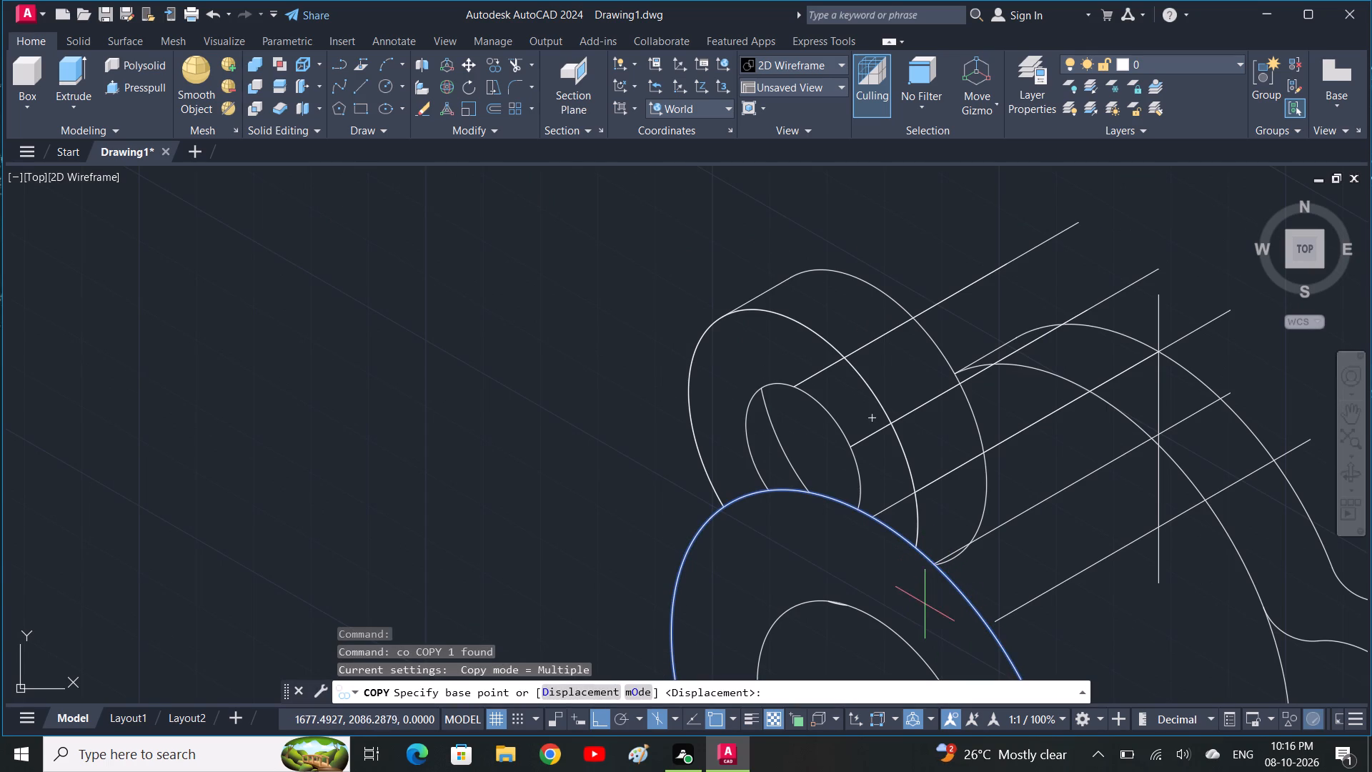
middle_click_drag(925, 610, 982, 421)
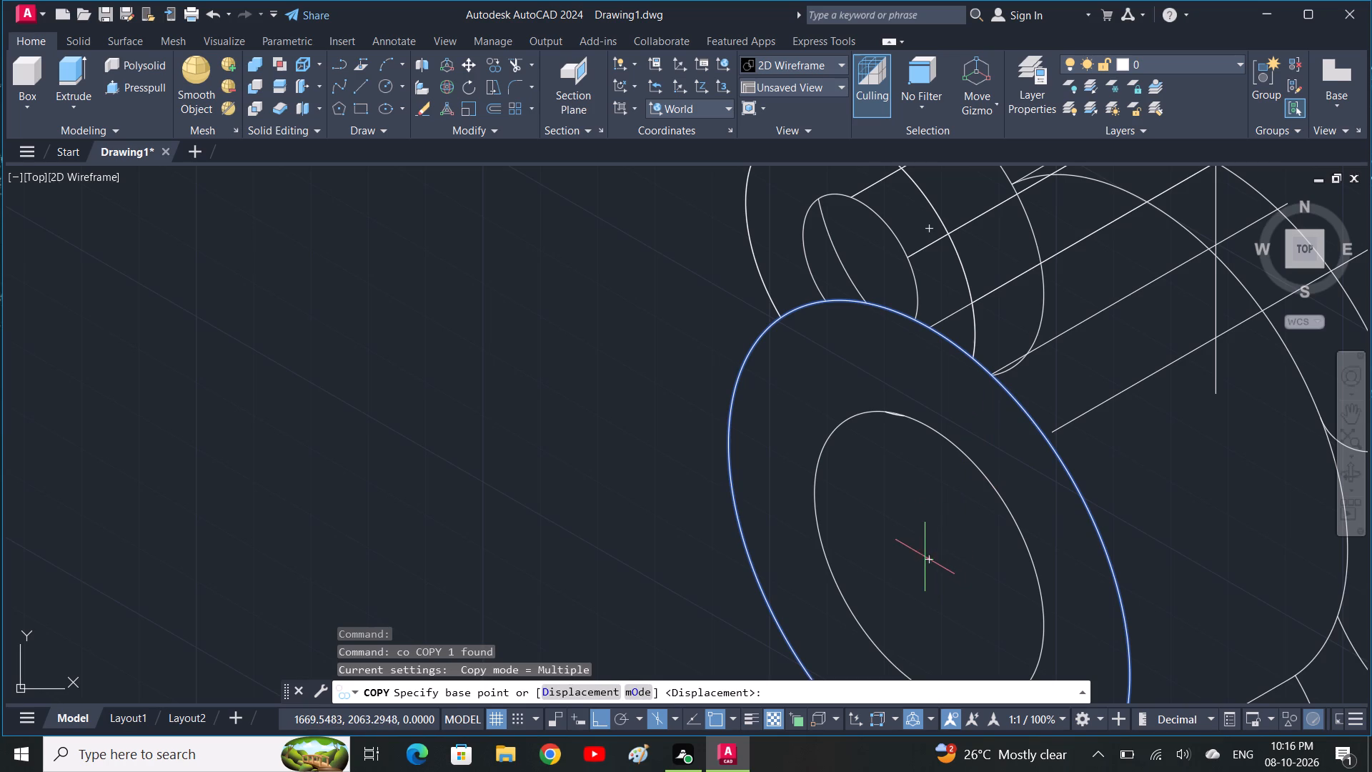
left_click(923, 555)
key("F5")
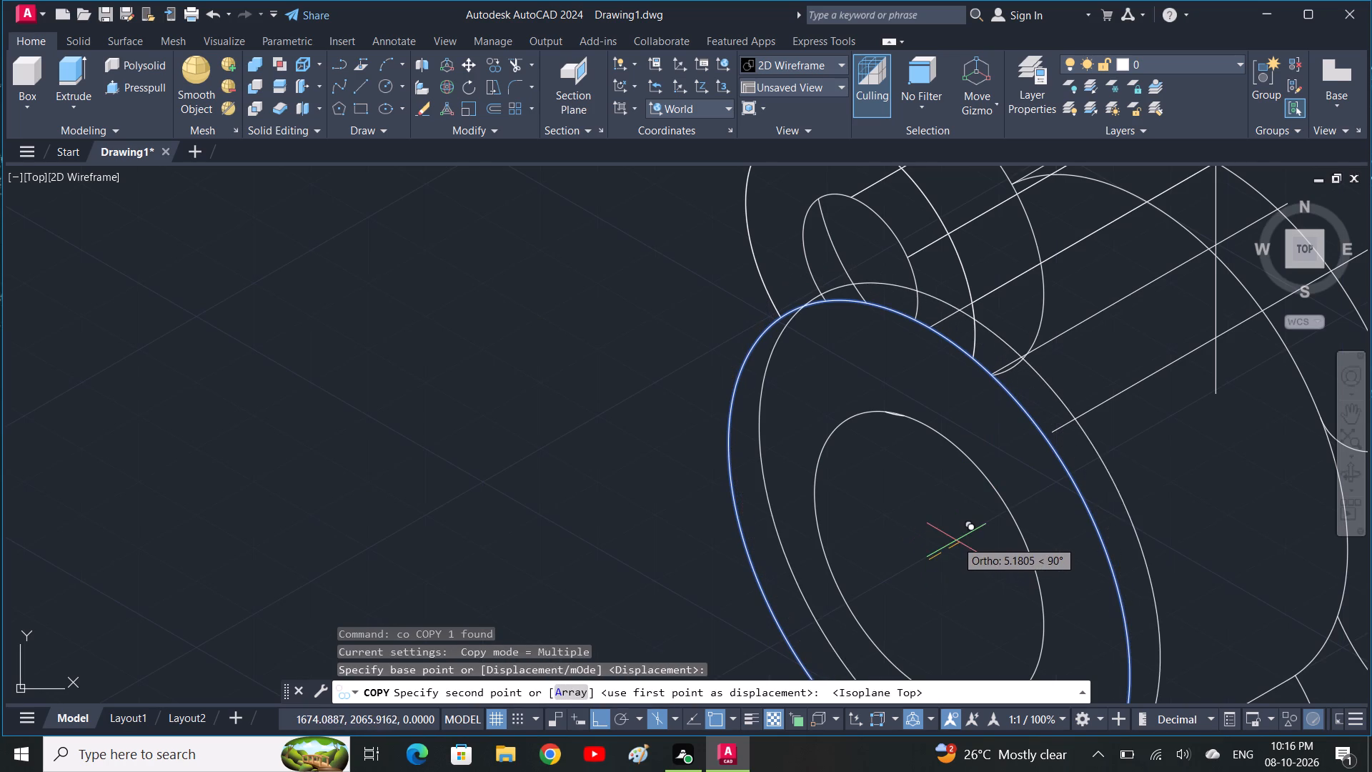
type("6")
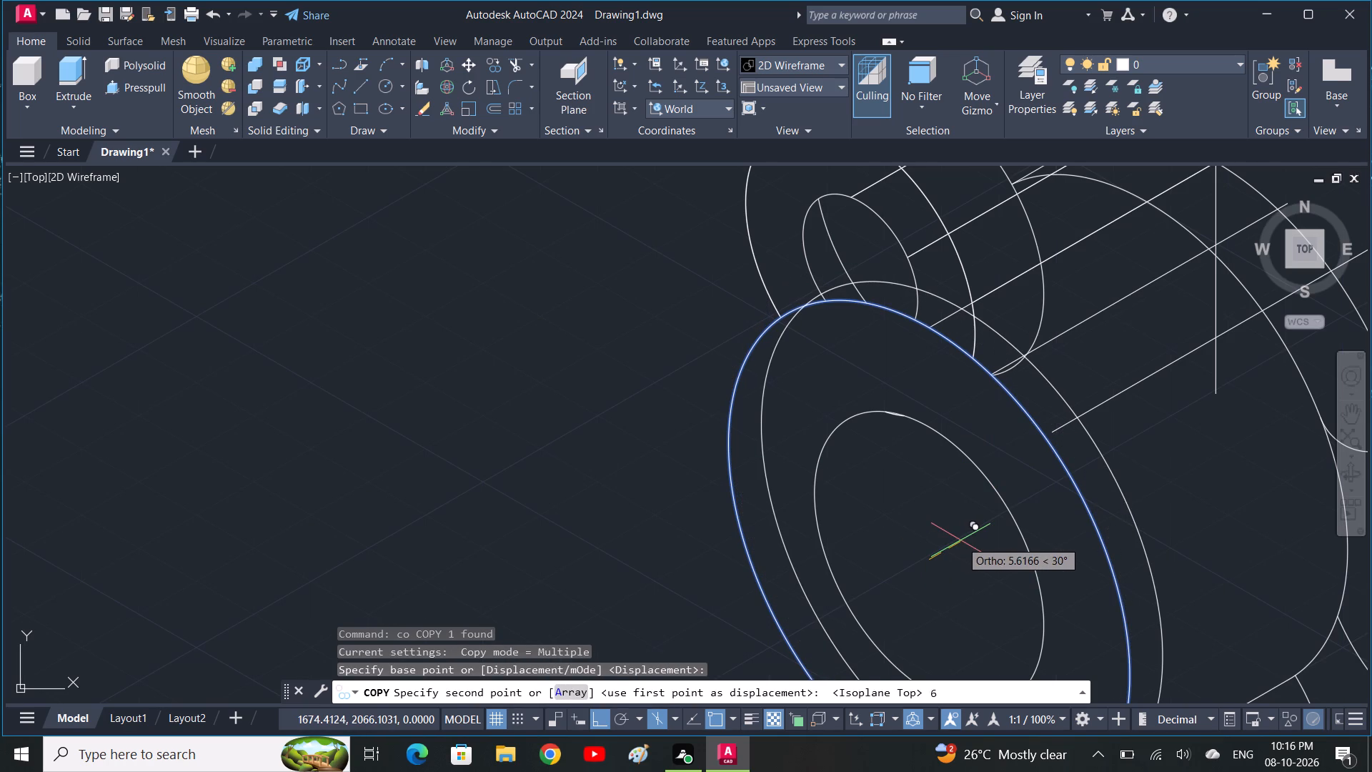
key("space")
key("space")
Trim the 30° line ends and the upper boss's outline and hole curves between the front flange ellipse and its copy.
type("tr")
key("space")
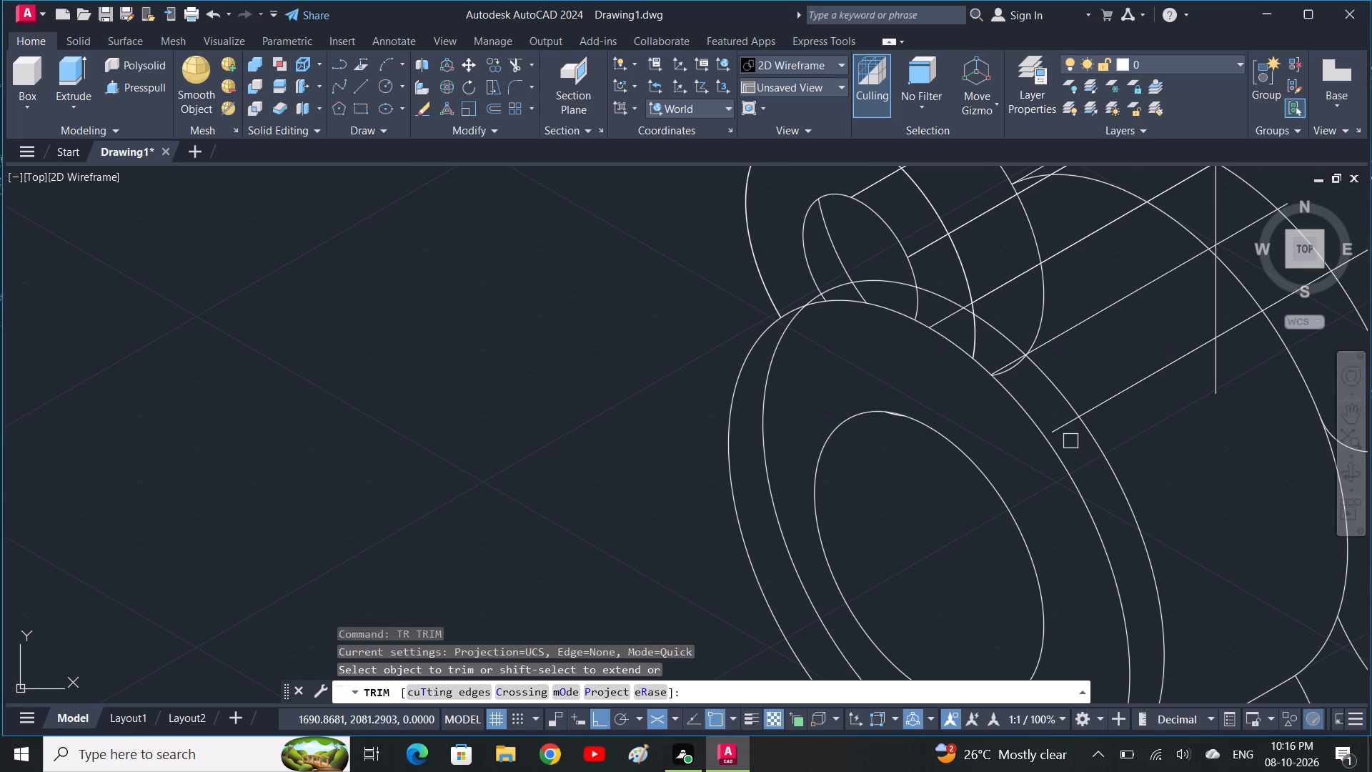
left_click(1072, 430)
left_click(1010, 372)
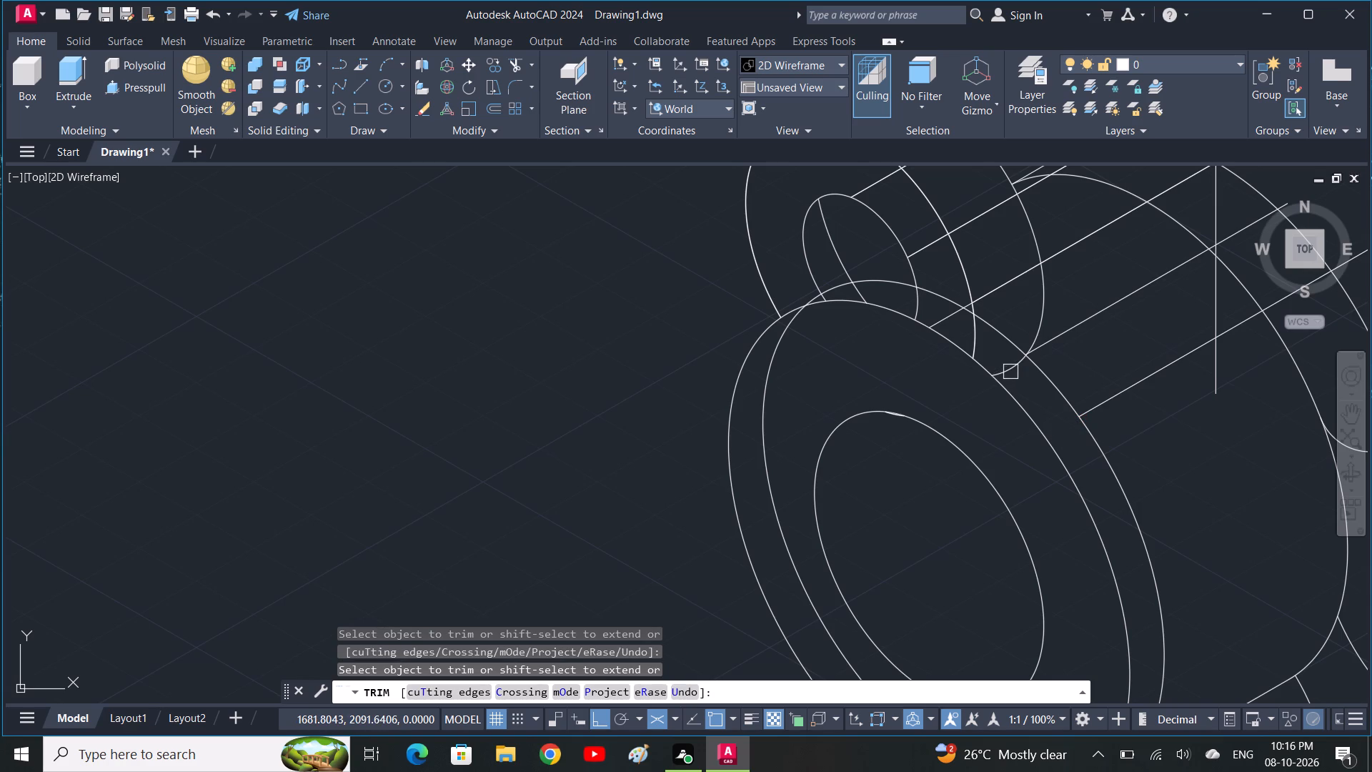
left_click(1010, 367)
left_click(976, 338)
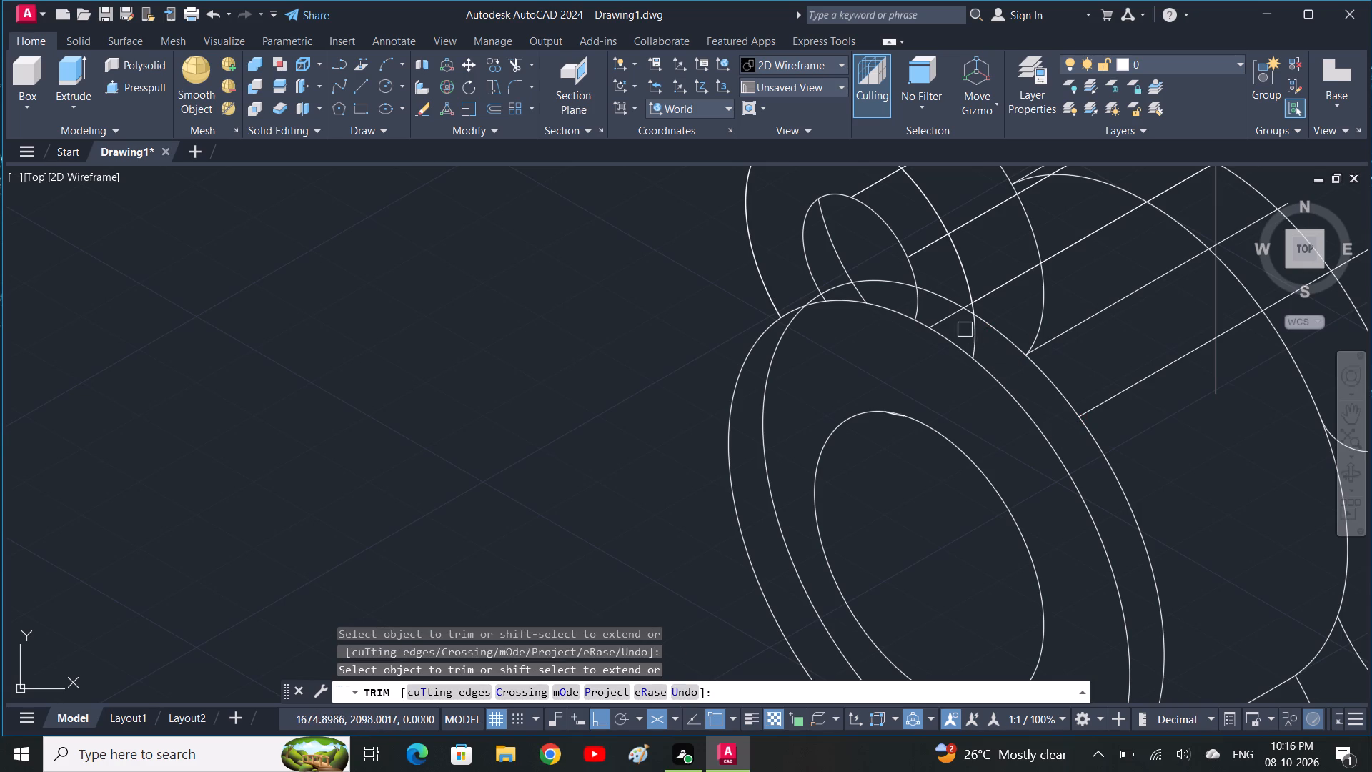
left_click(952, 321)
scroll(952, 321, "up", 2)
left_click_drag(966, 327, 1029, 401)
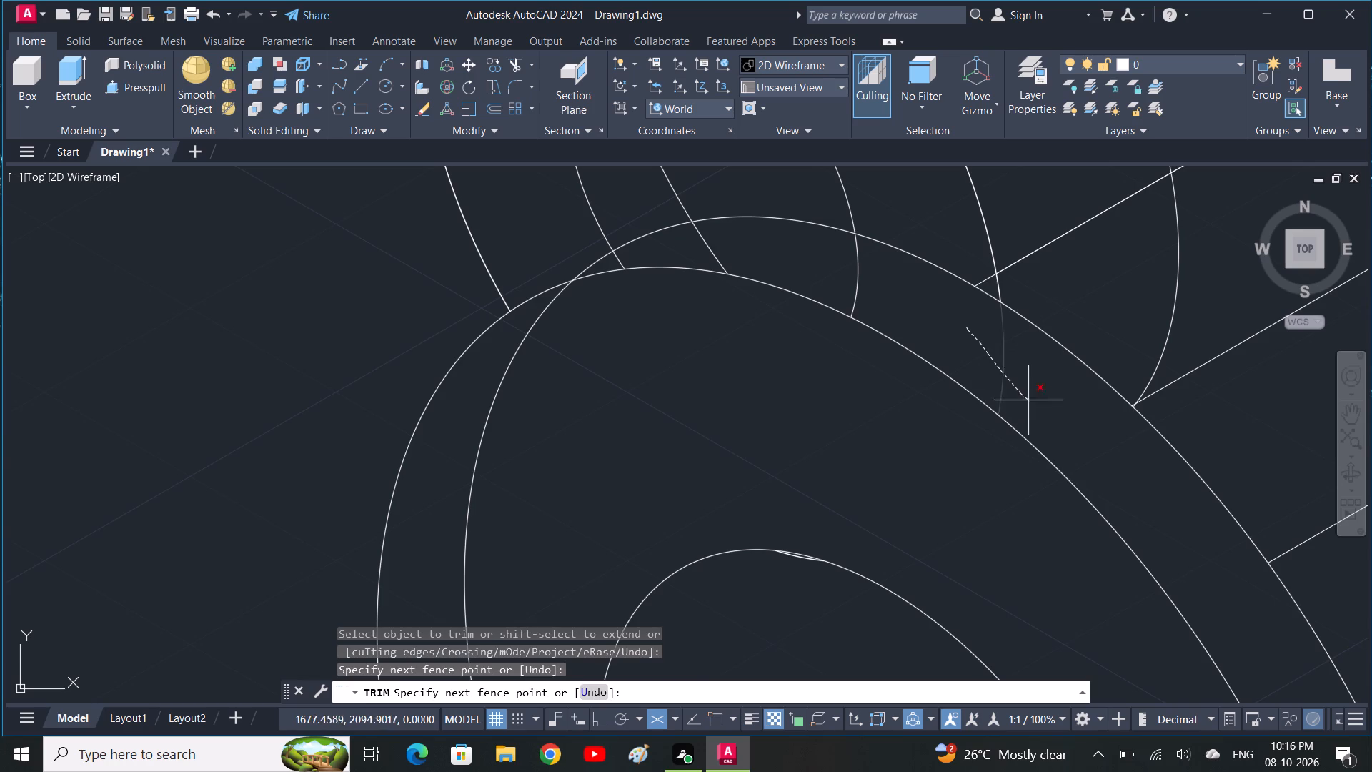
left_click_drag(1029, 401, 1036, 404)
middle_click_drag(928, 319, 1048, 434)
left_click_drag(1008, 390, 996, 385)
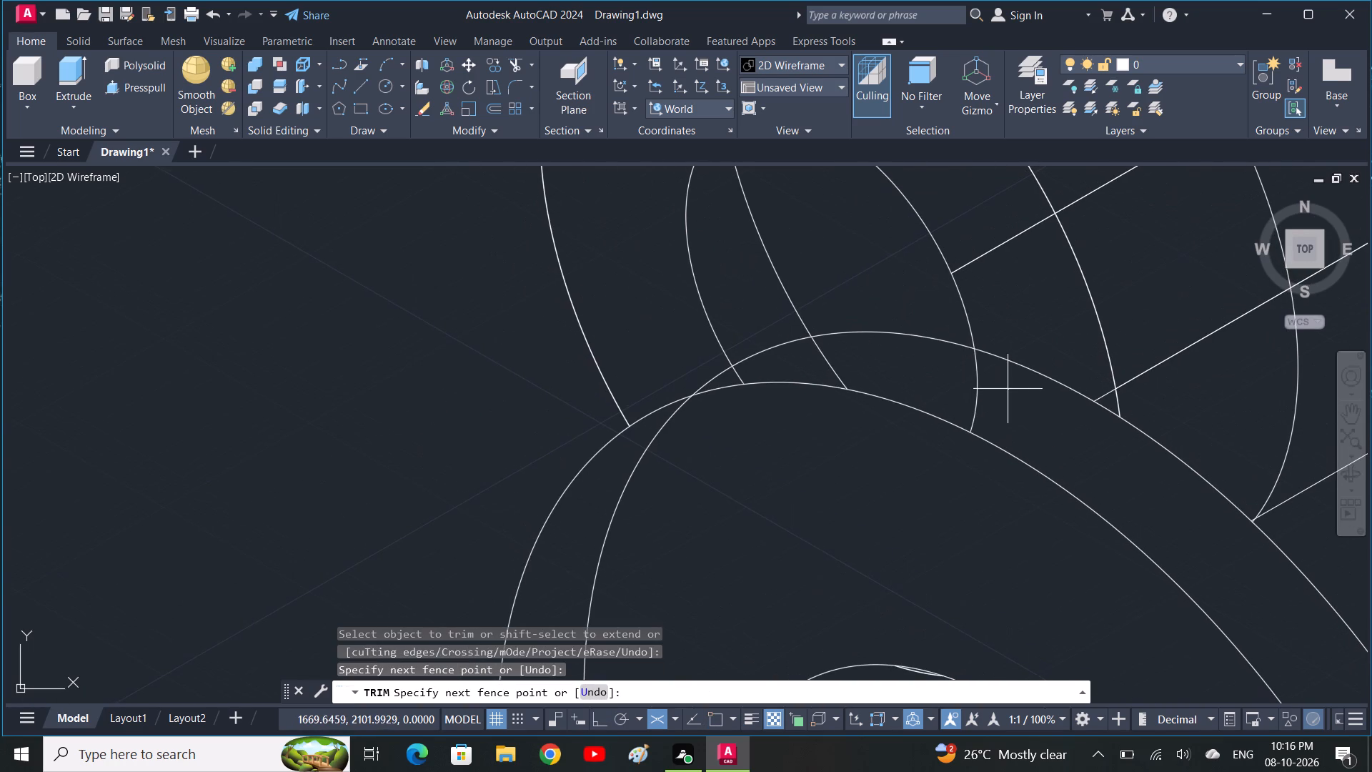
left_click_drag(996, 385, 953, 367)
Trim the copied ellipse's portion inside the front face and its portion along the cylinder body, keeping only its upper arc.
scroll(963, 378, "down", 1)
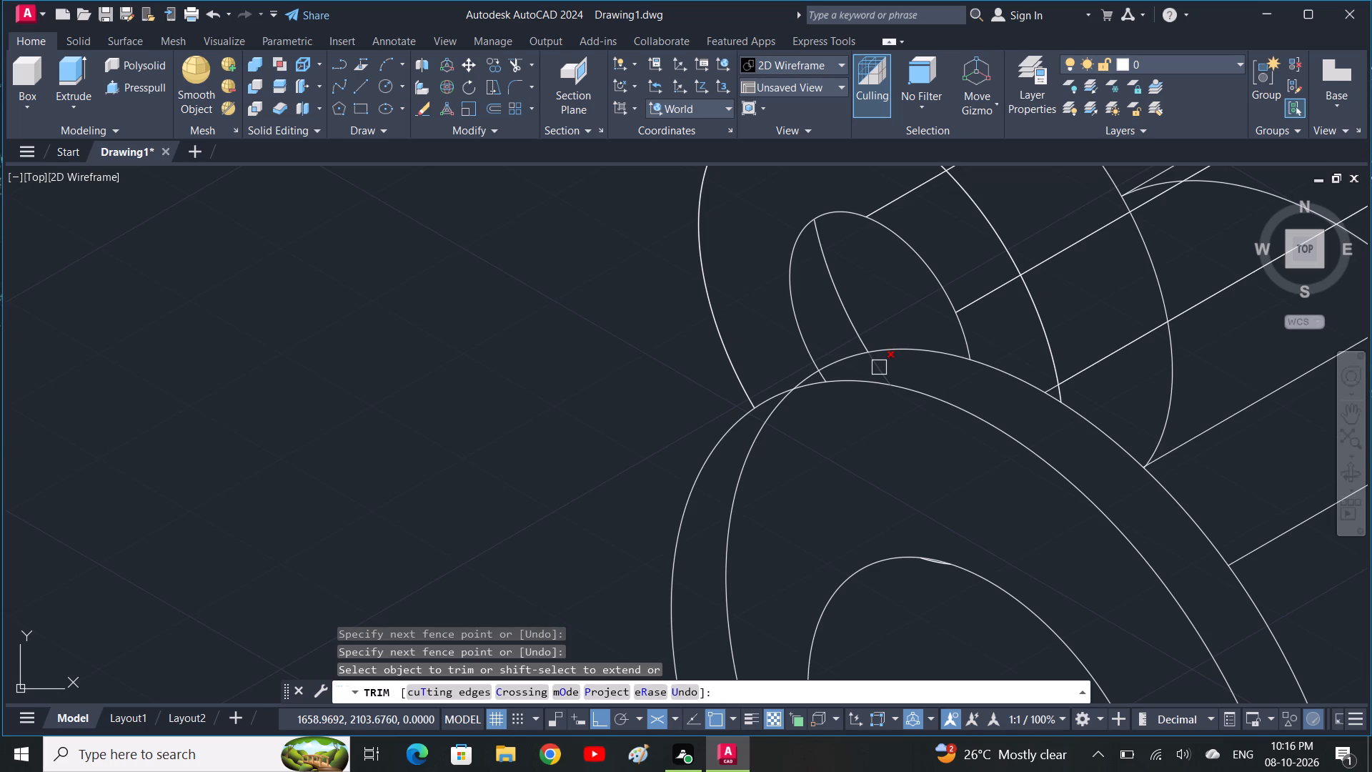
scroll(879, 367, "down", 1)
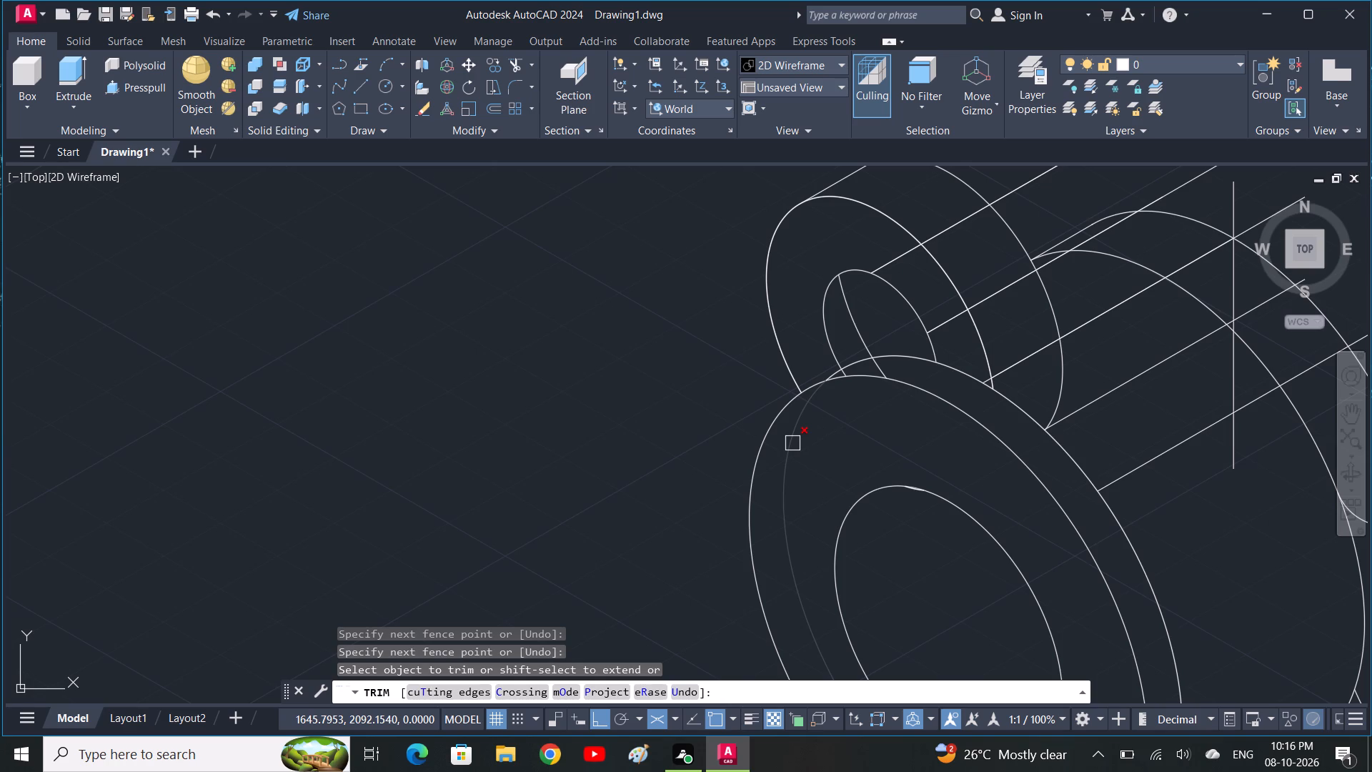
left_click(792, 443)
scroll(798, 455, "down", 2)
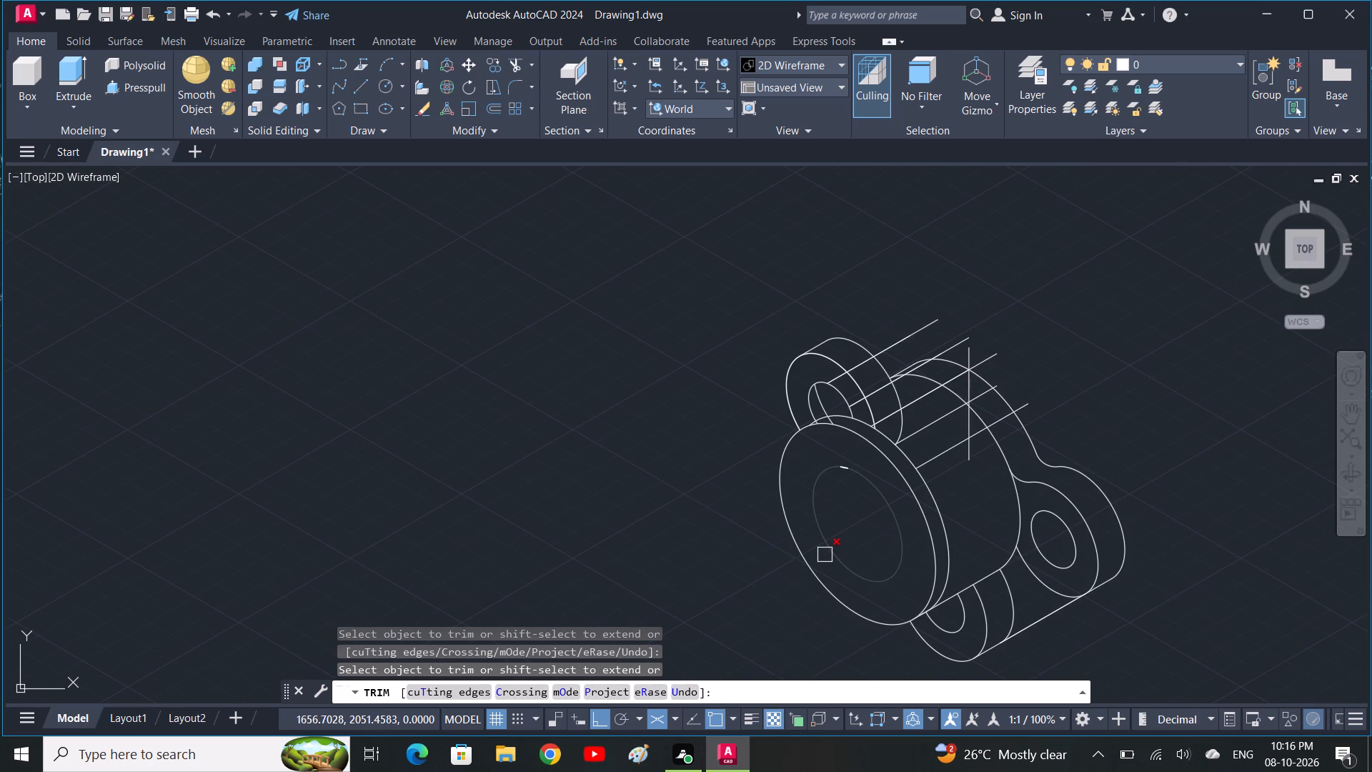
left_click(945, 525)
key("Escape")
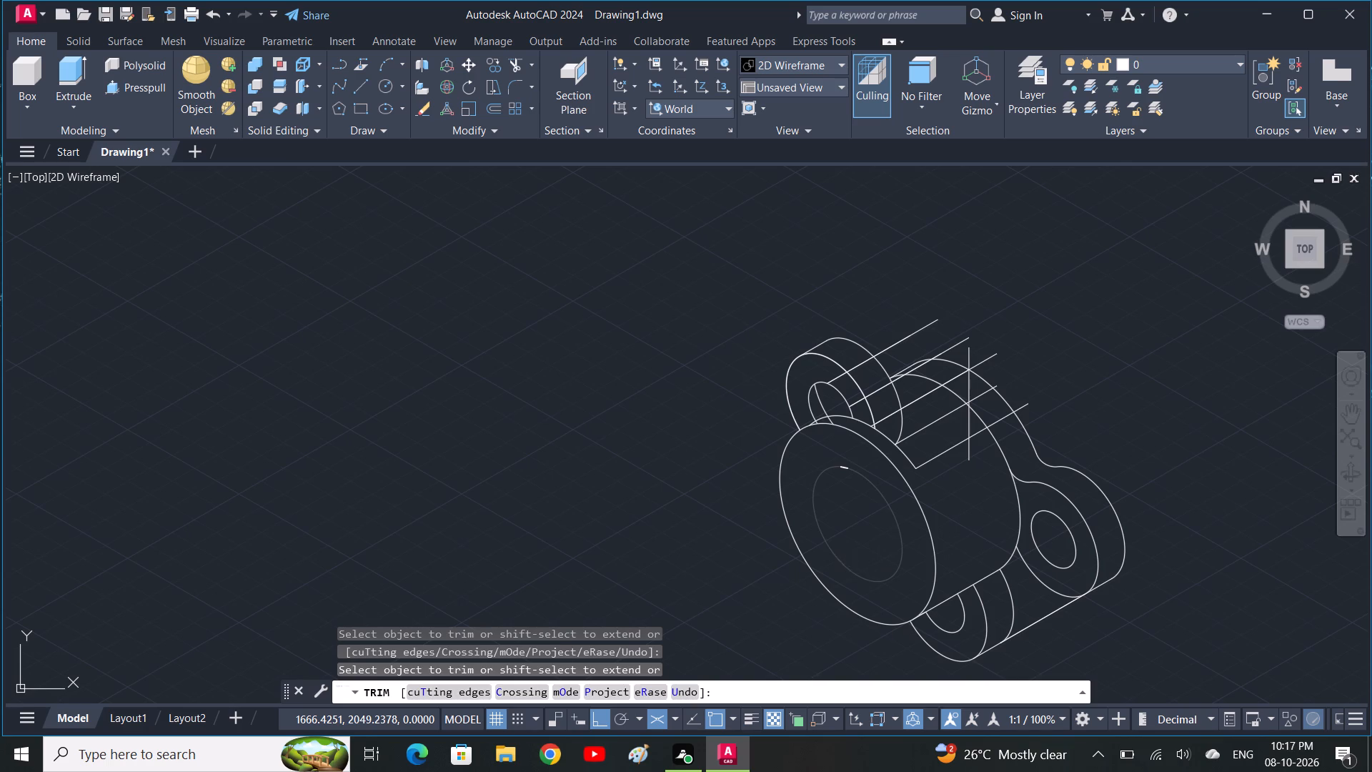
key("Escape")
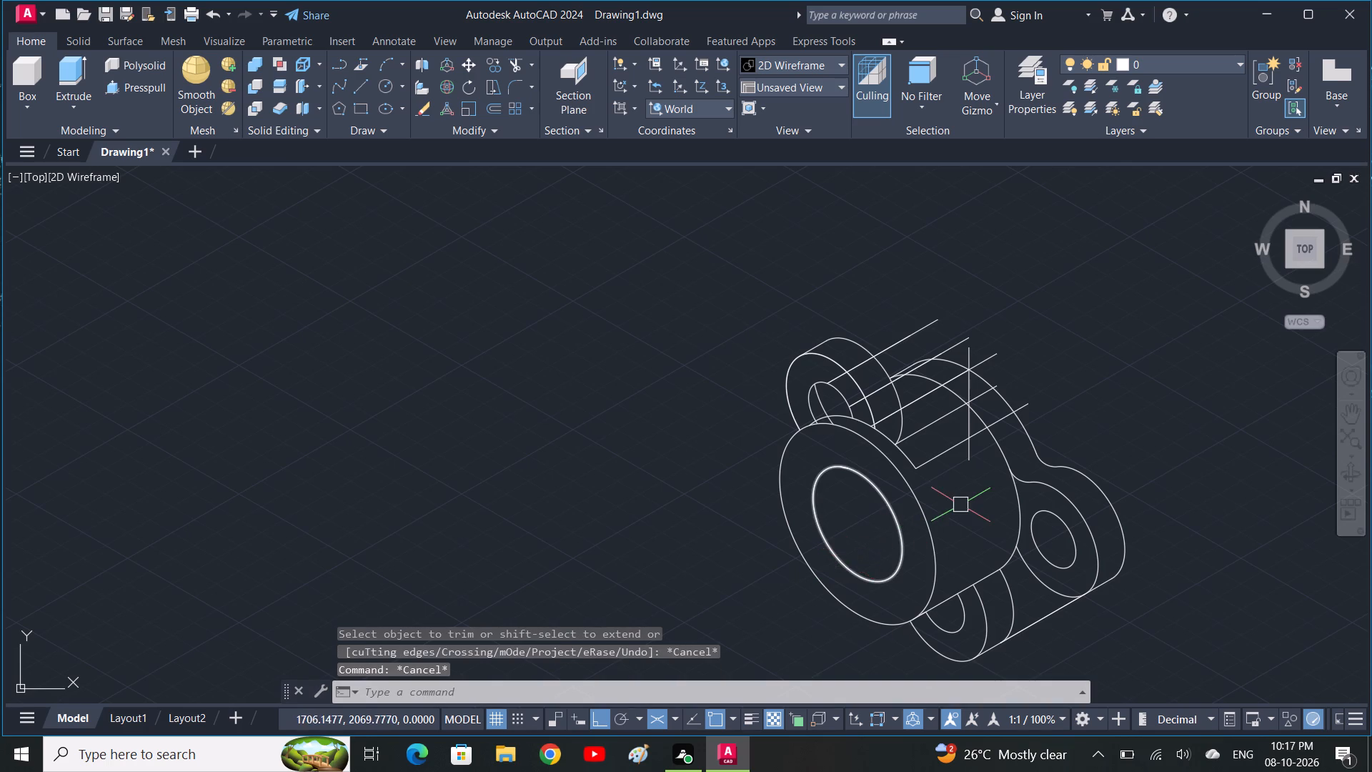
Erase four of the 30° lines: the two lowest and one on each of the two uppermost positions.
middle_click_drag(957, 529, 925, 580)
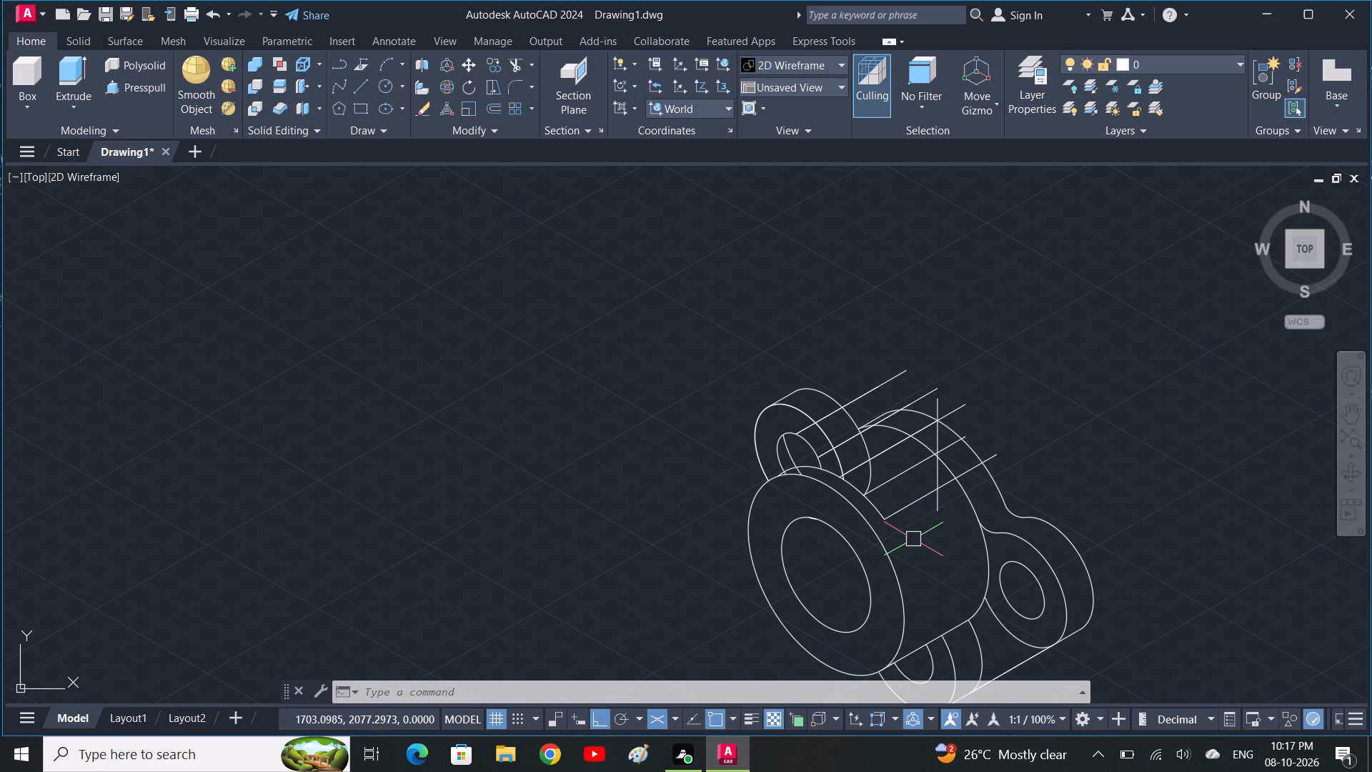
left_click(923, 501)
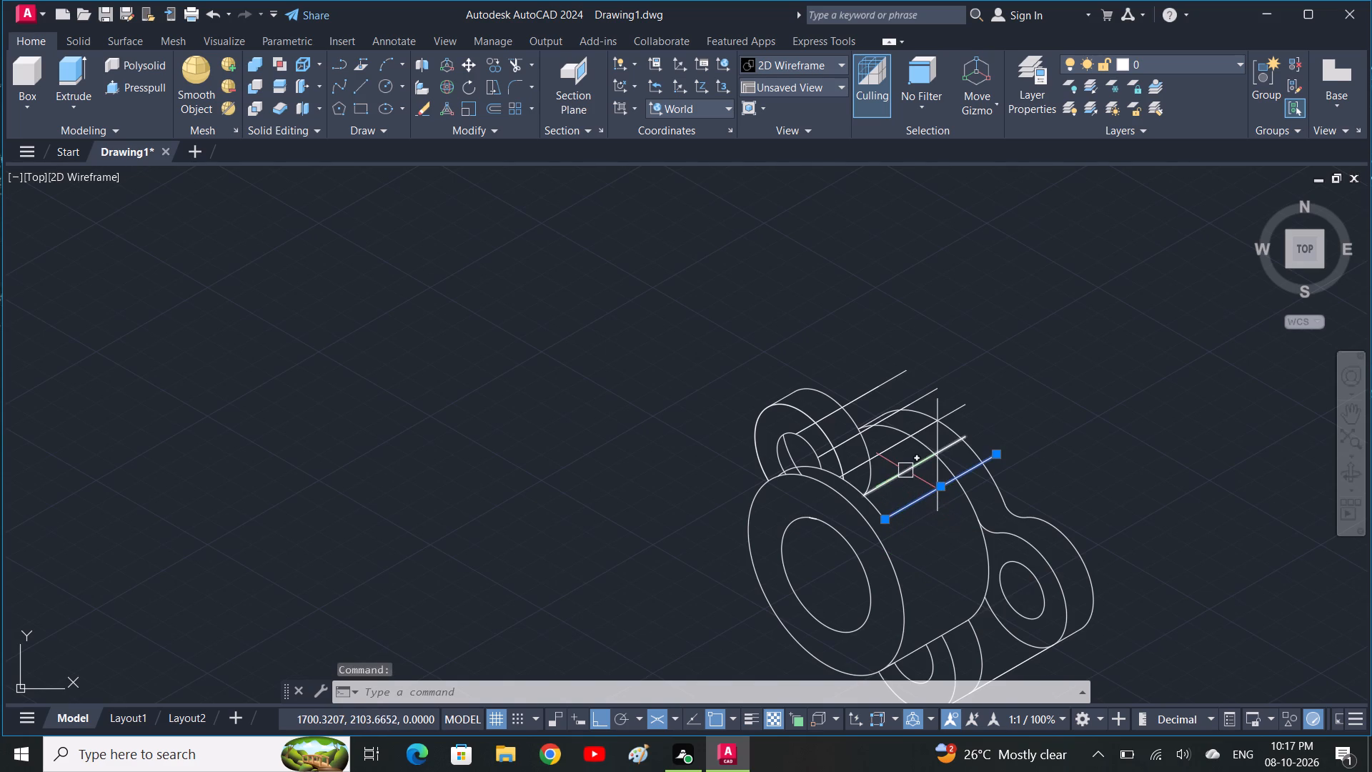
left_click(905, 470)
left_click(870, 423)
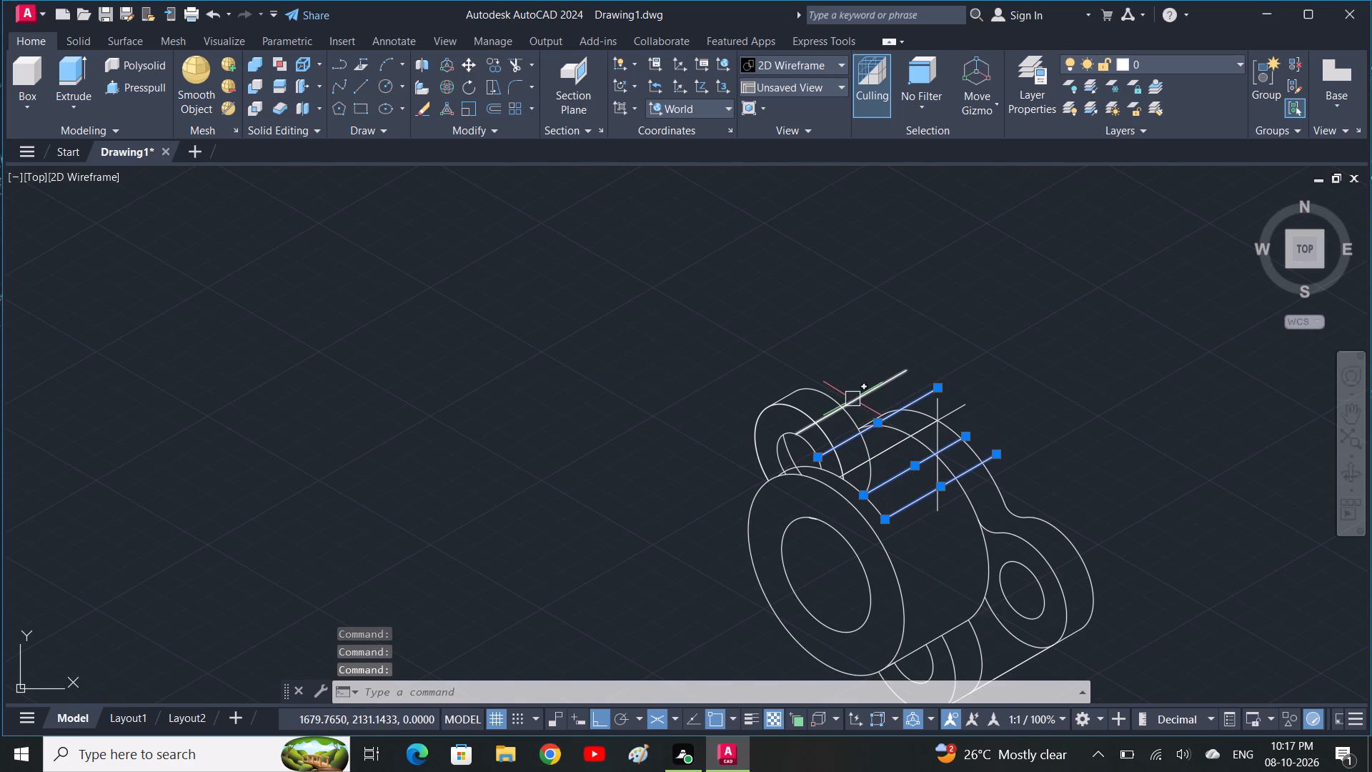
left_click(852, 399)
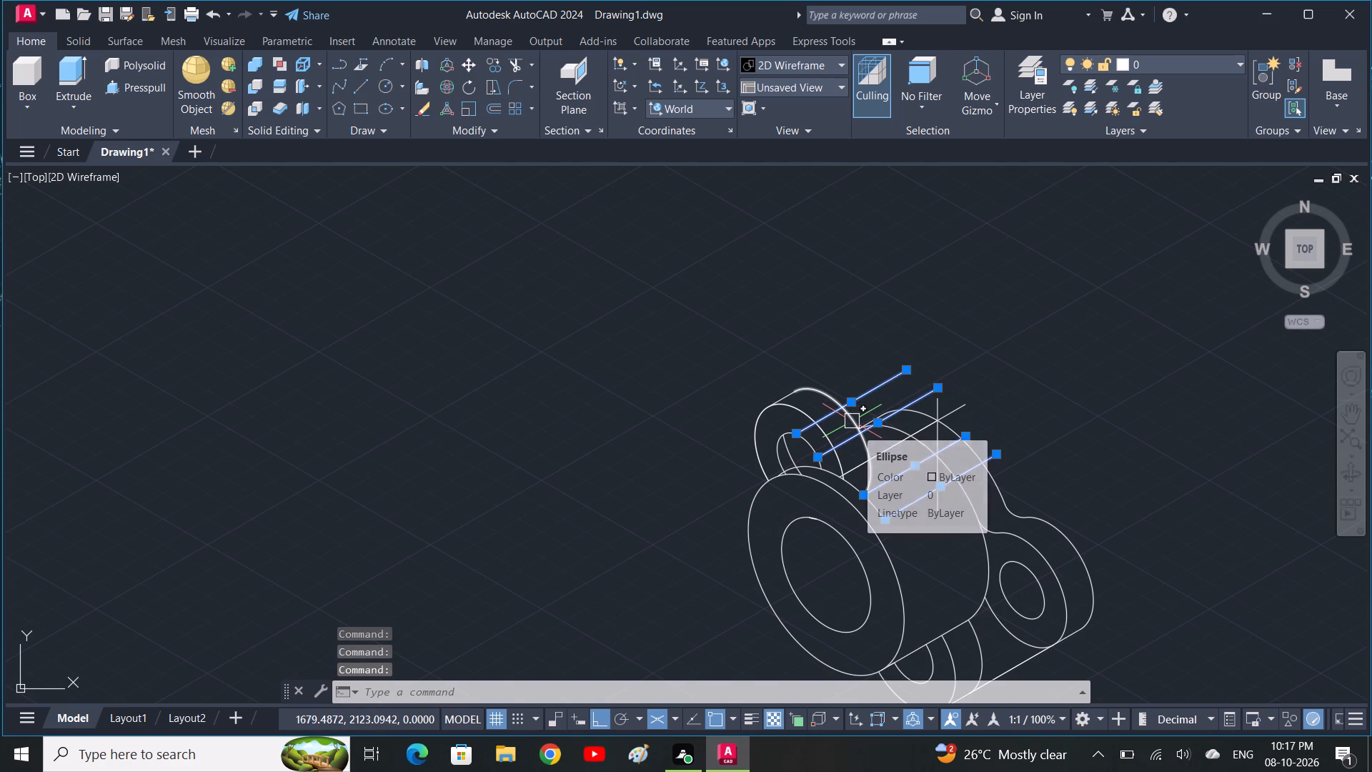
key("Home")
key("Delete")
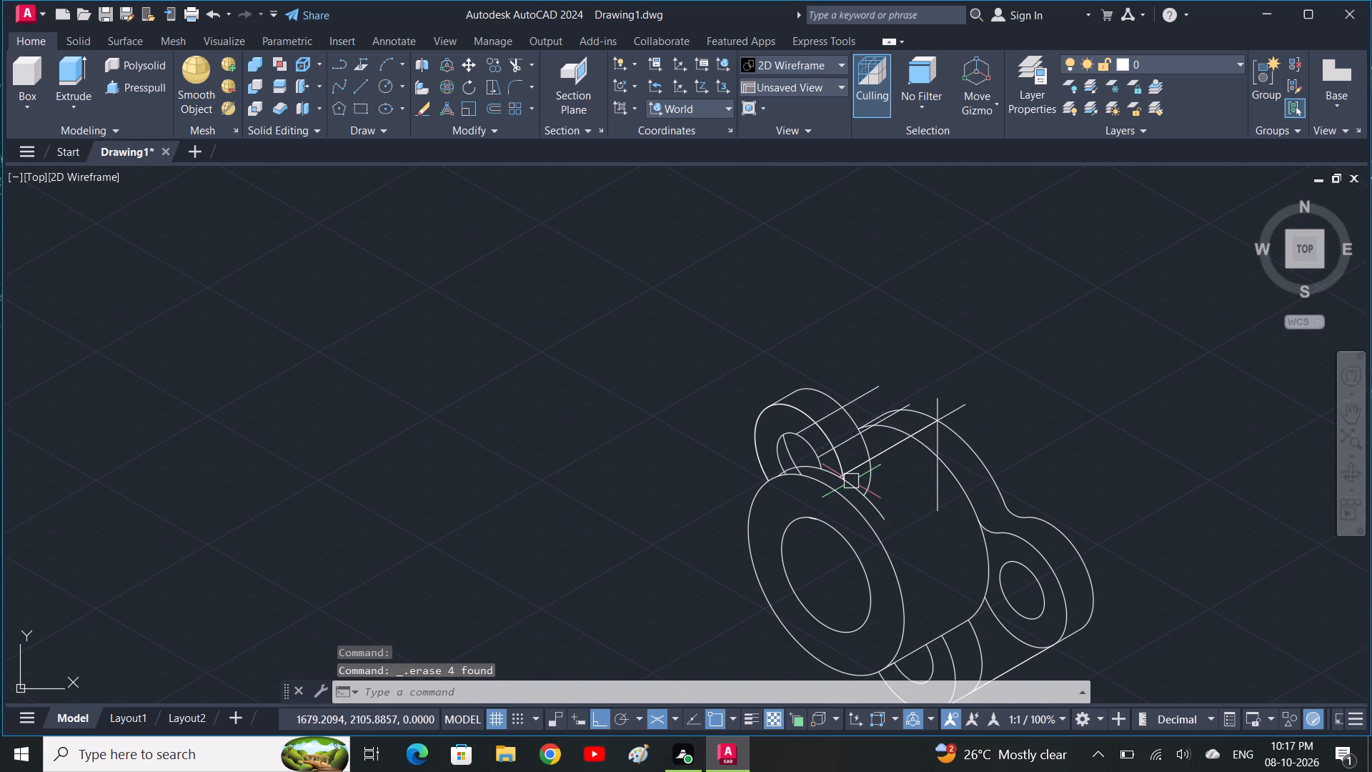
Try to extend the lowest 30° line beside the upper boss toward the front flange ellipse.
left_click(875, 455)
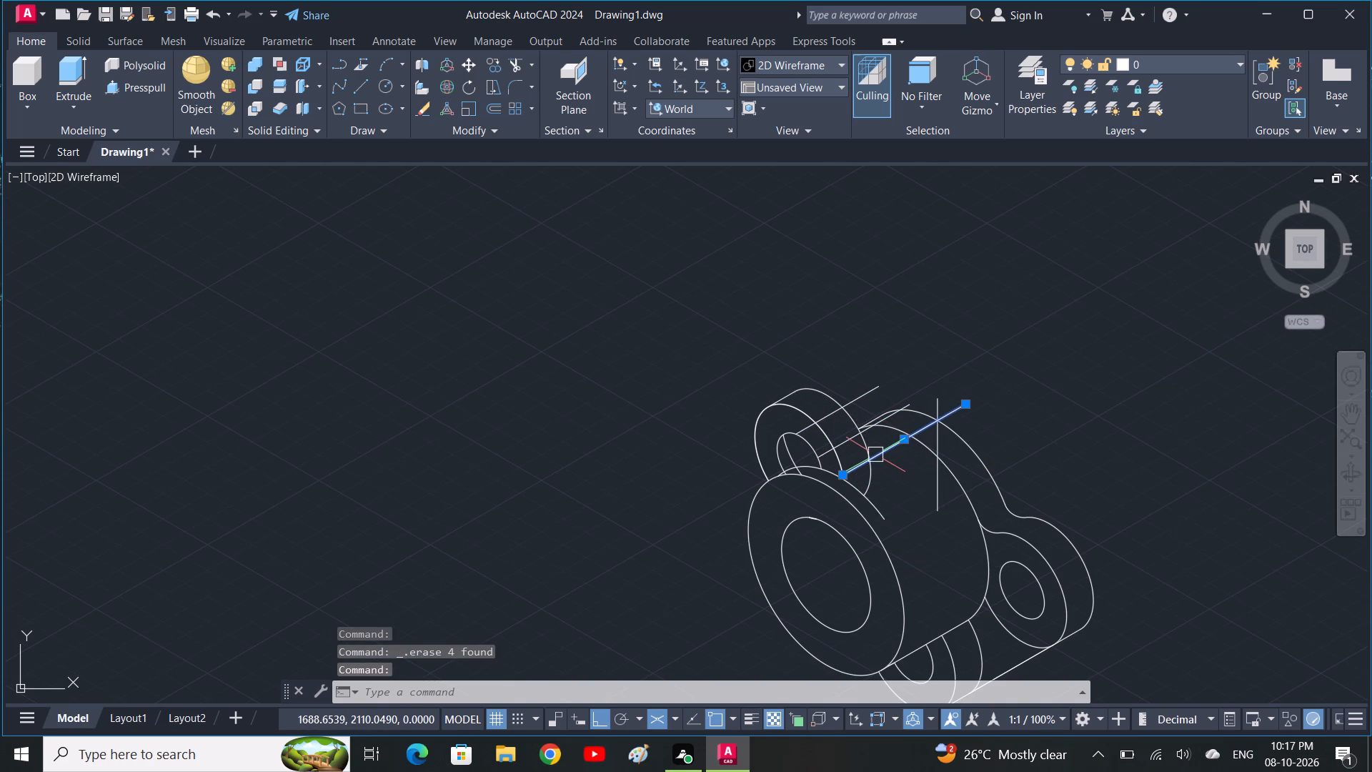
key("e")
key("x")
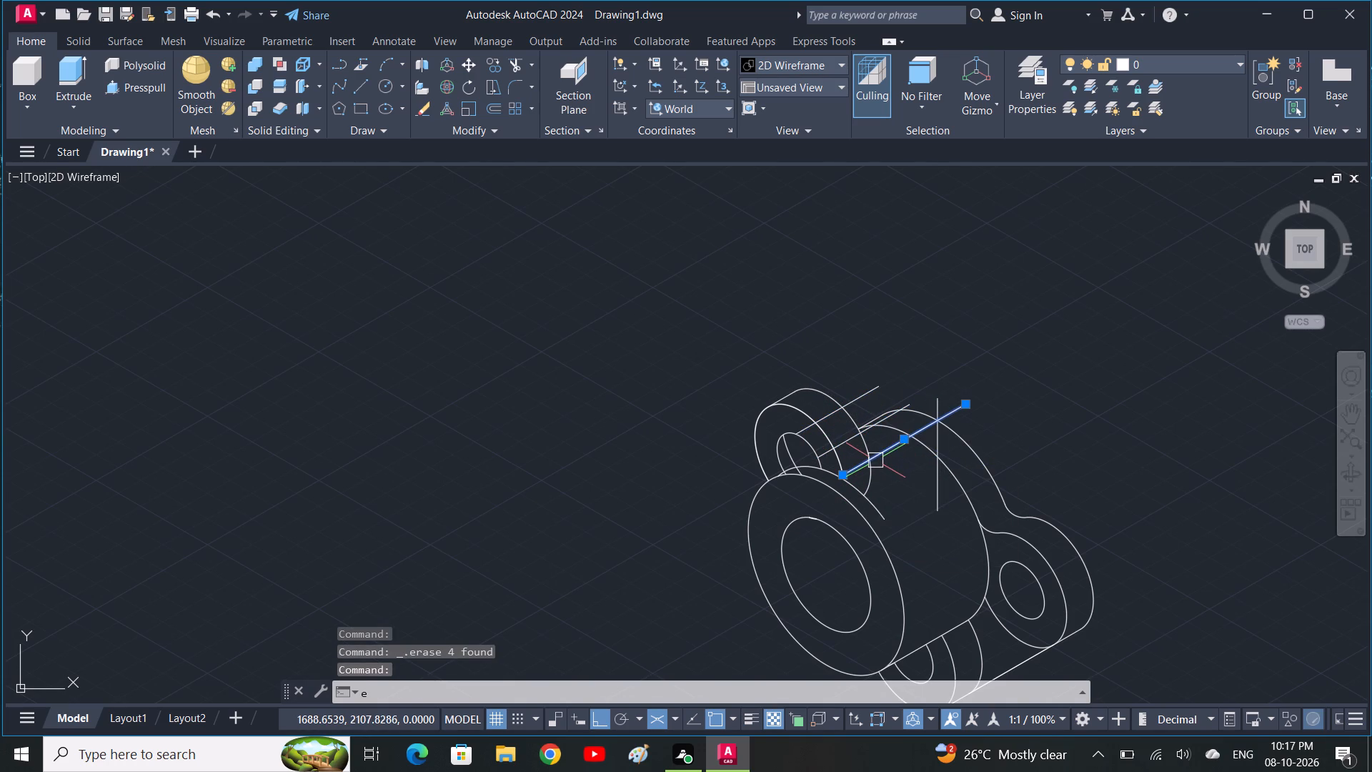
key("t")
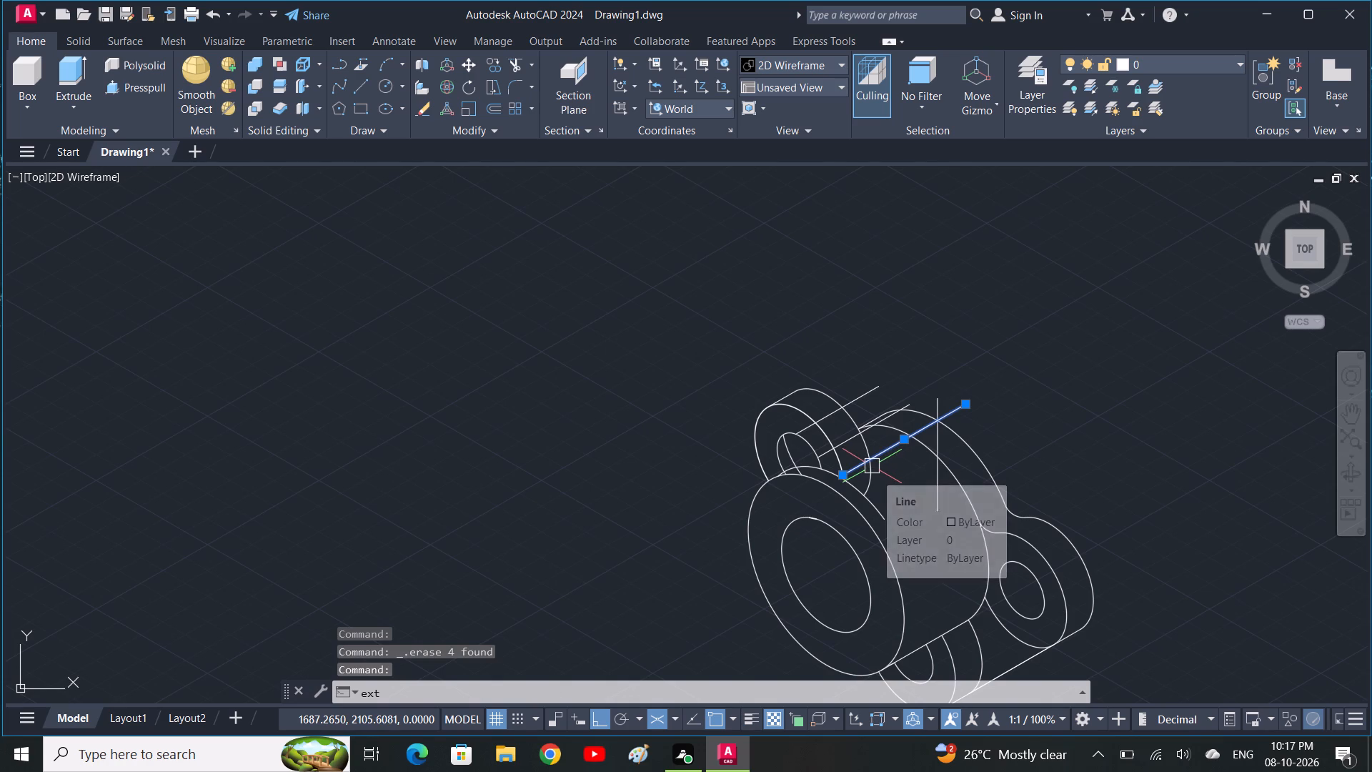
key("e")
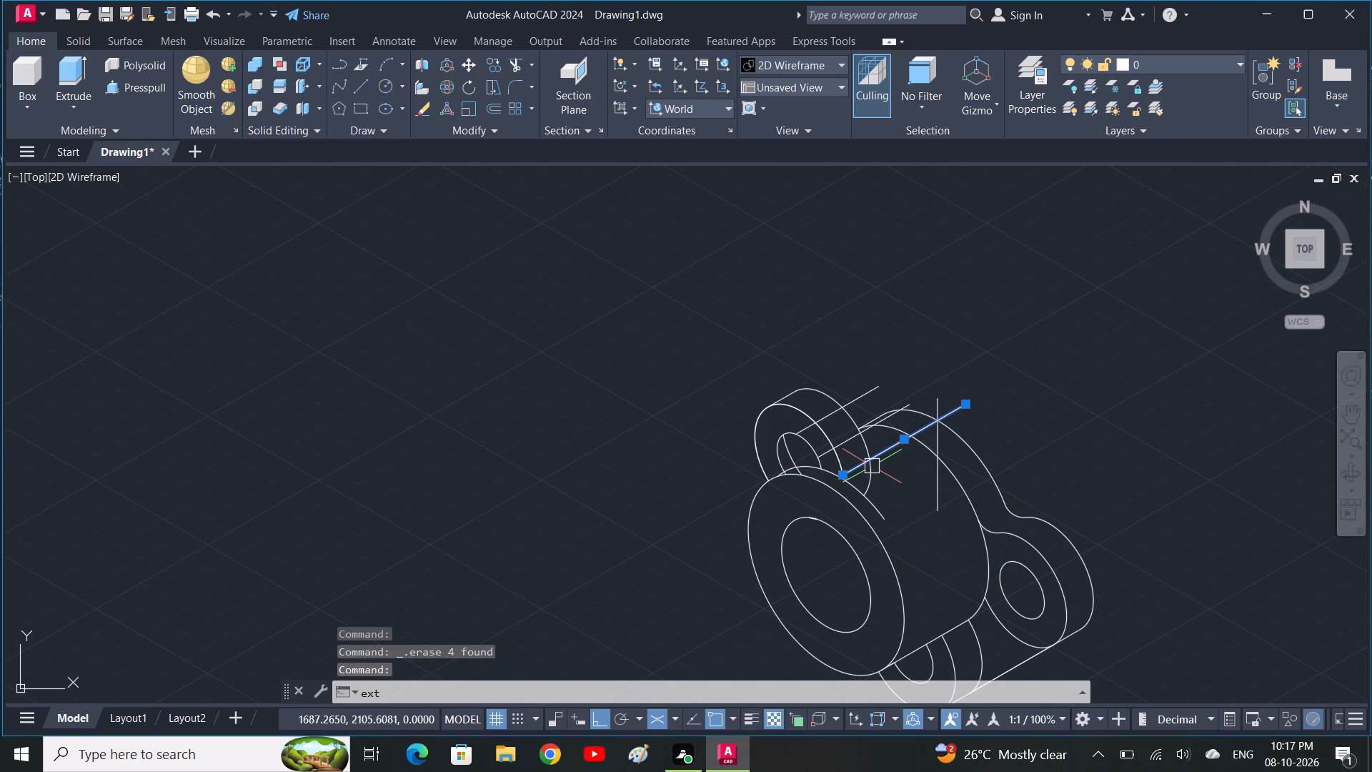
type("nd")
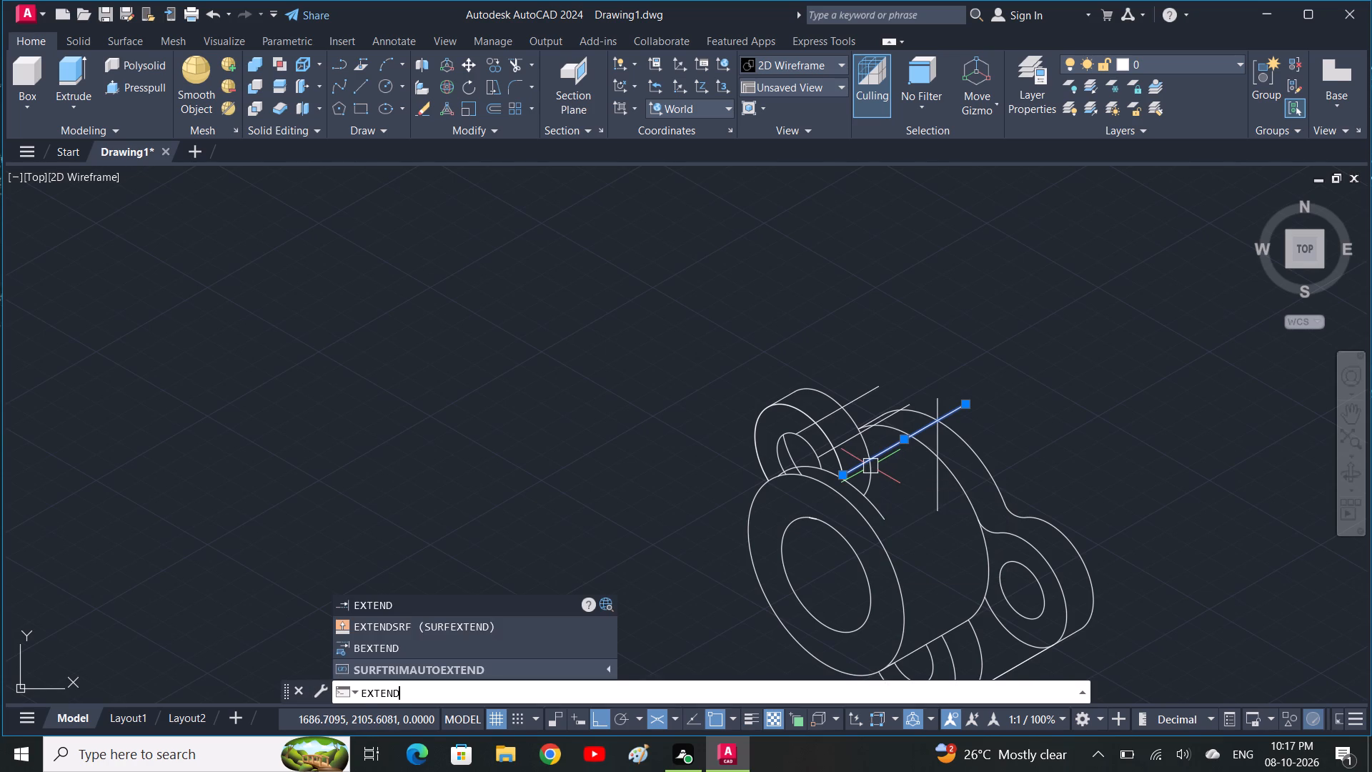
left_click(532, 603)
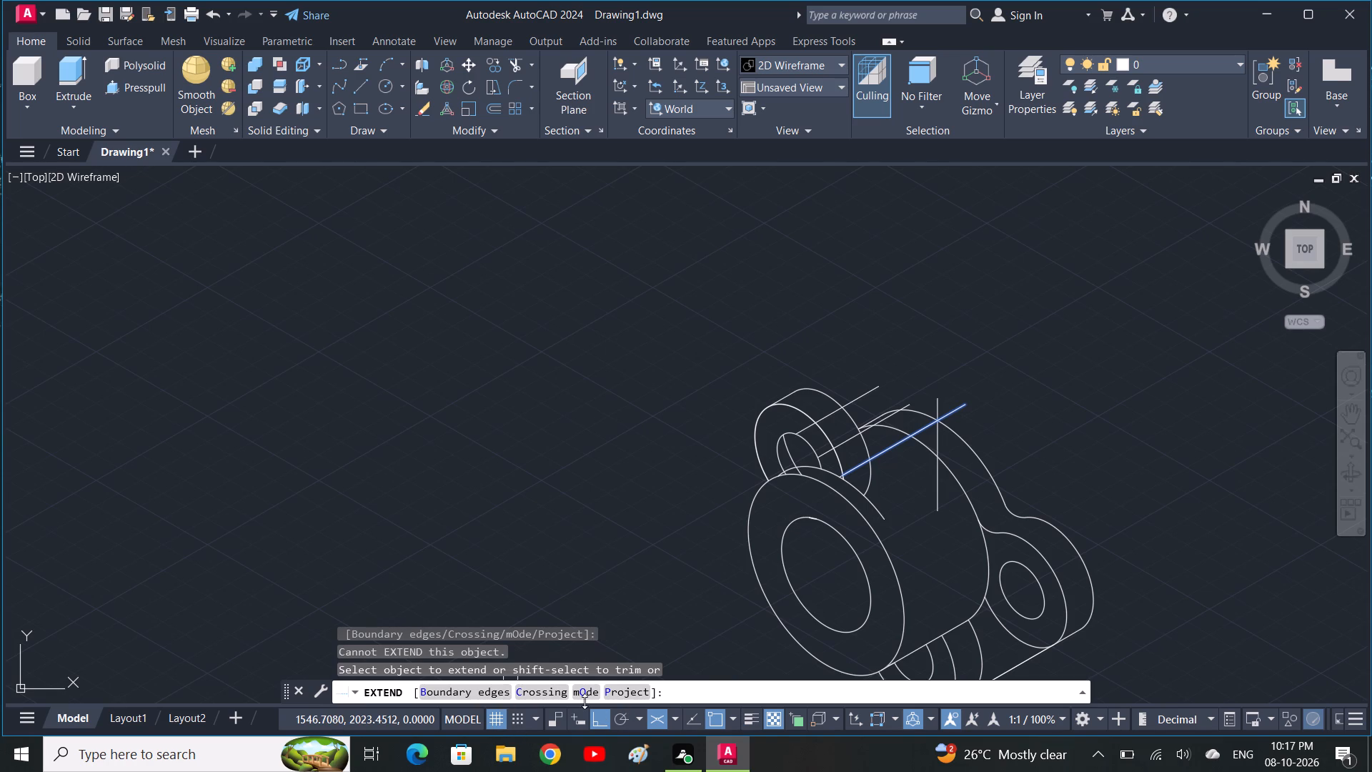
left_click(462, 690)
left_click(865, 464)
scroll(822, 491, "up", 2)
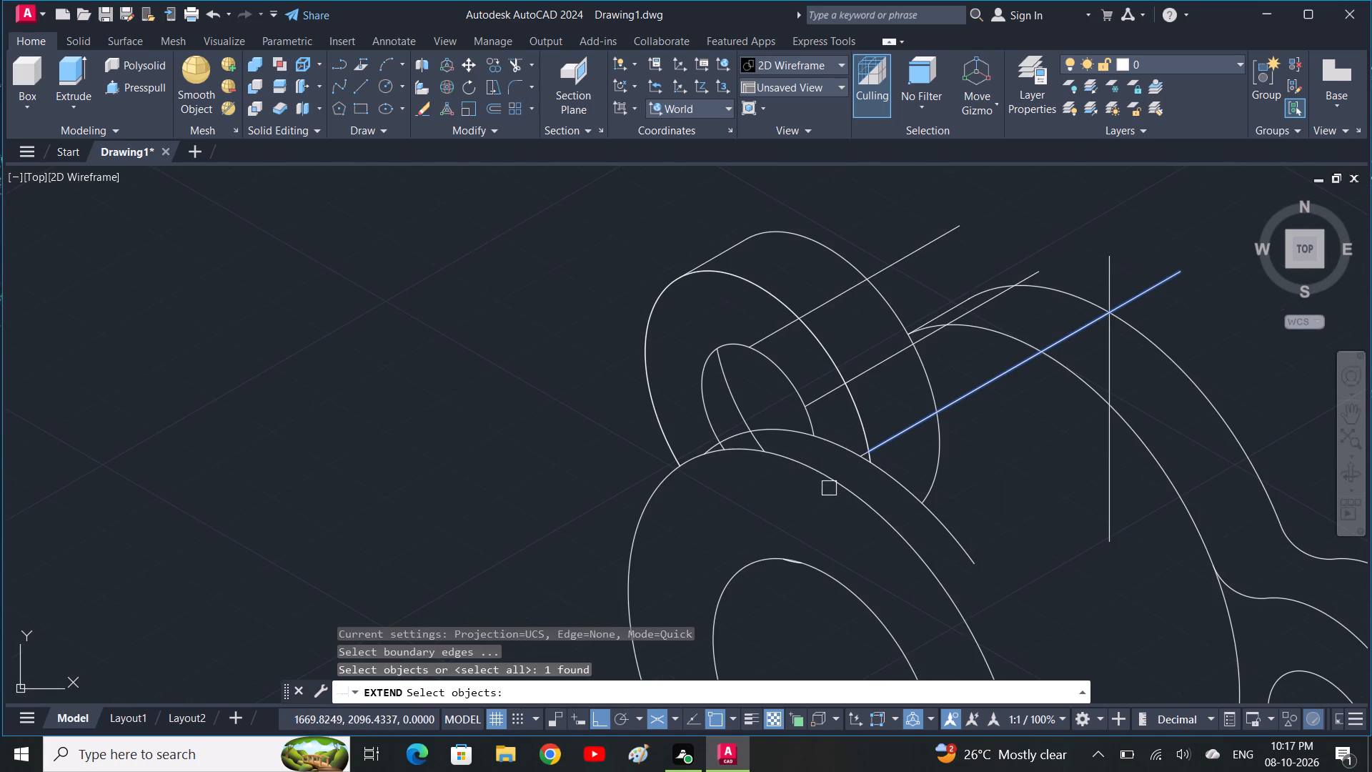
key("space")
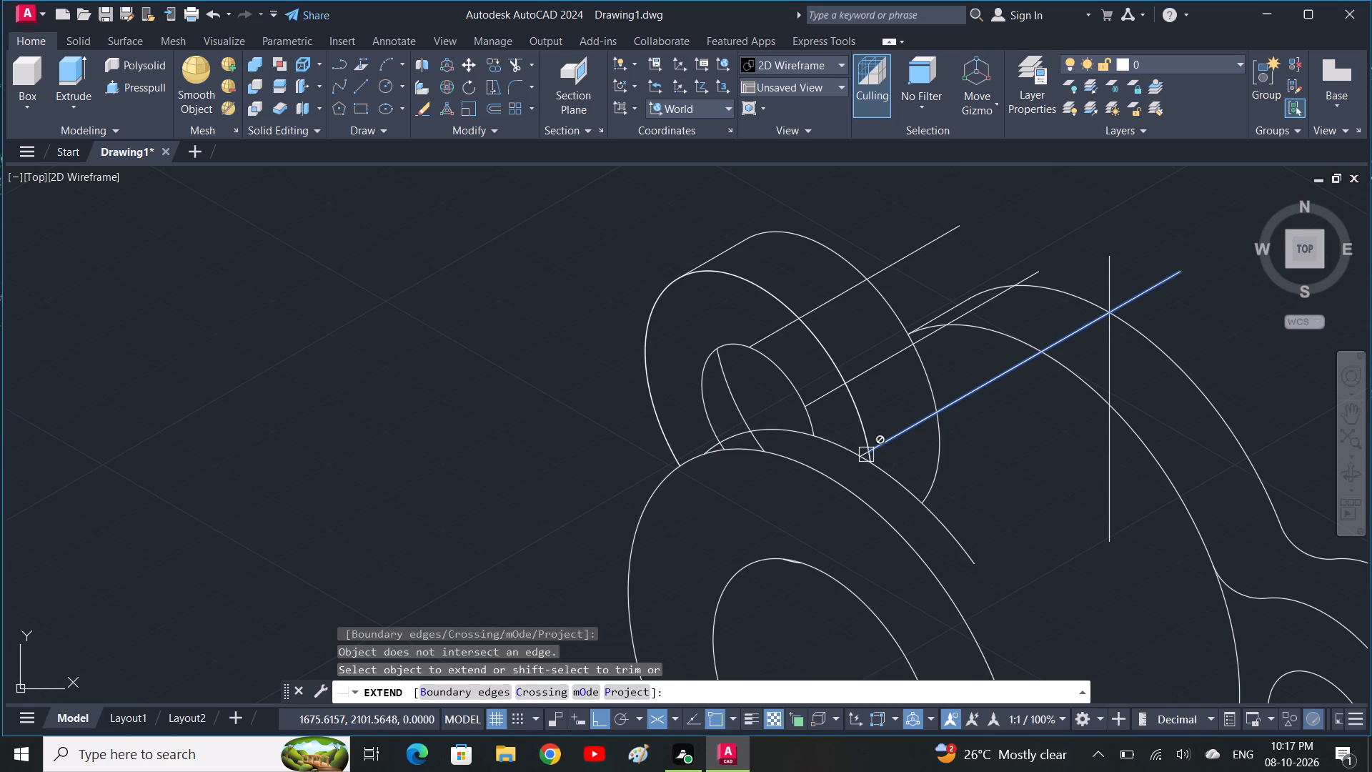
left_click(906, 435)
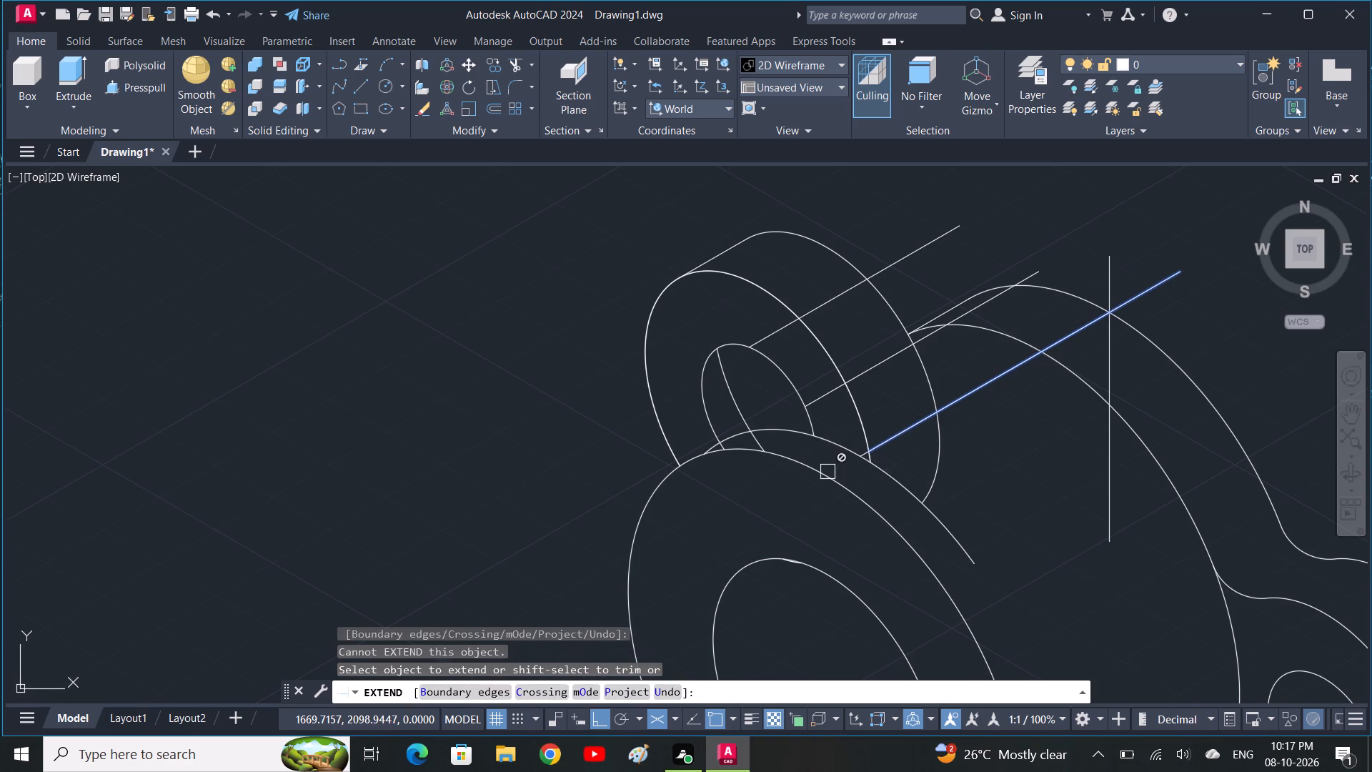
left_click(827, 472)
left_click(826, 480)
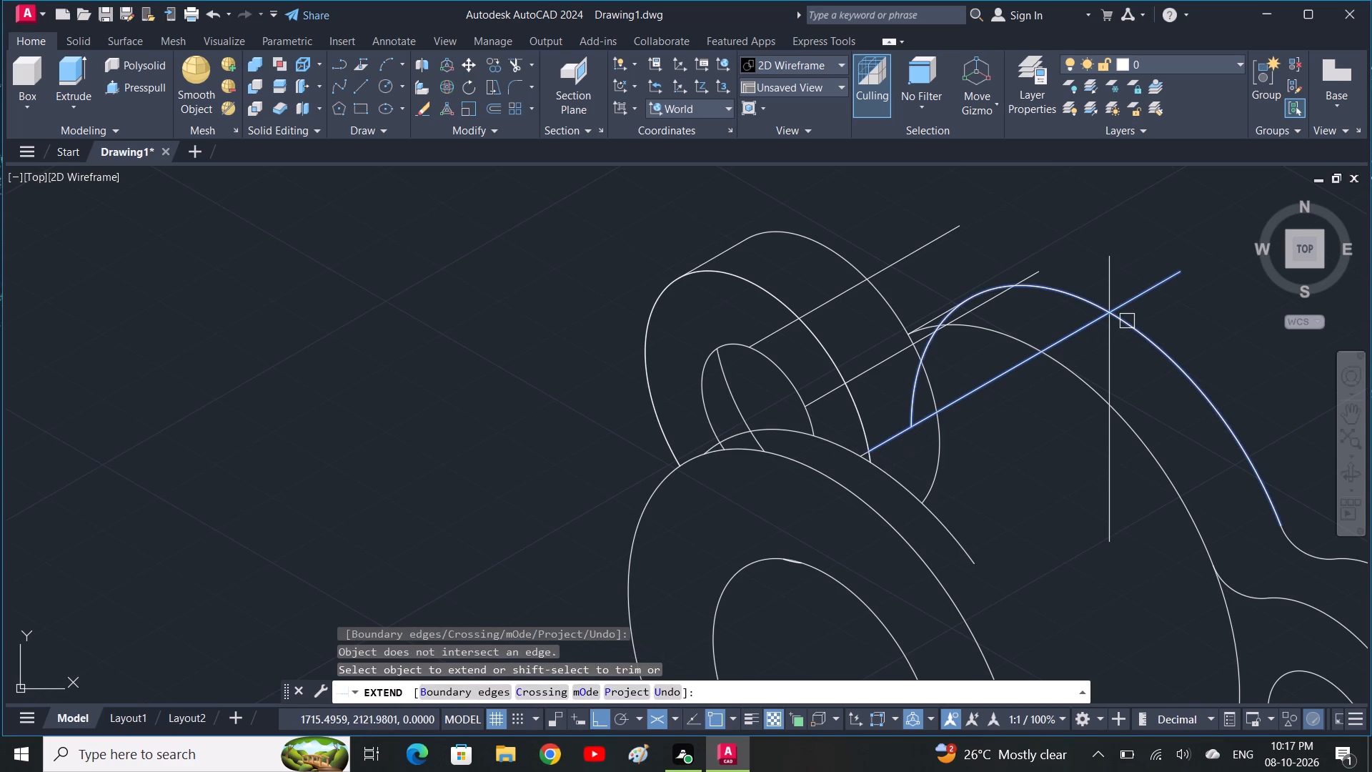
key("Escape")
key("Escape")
Stretch the lower end of the lowest 30° line along its direction, past the front flange's rim into its face.
left_click(1055, 348)
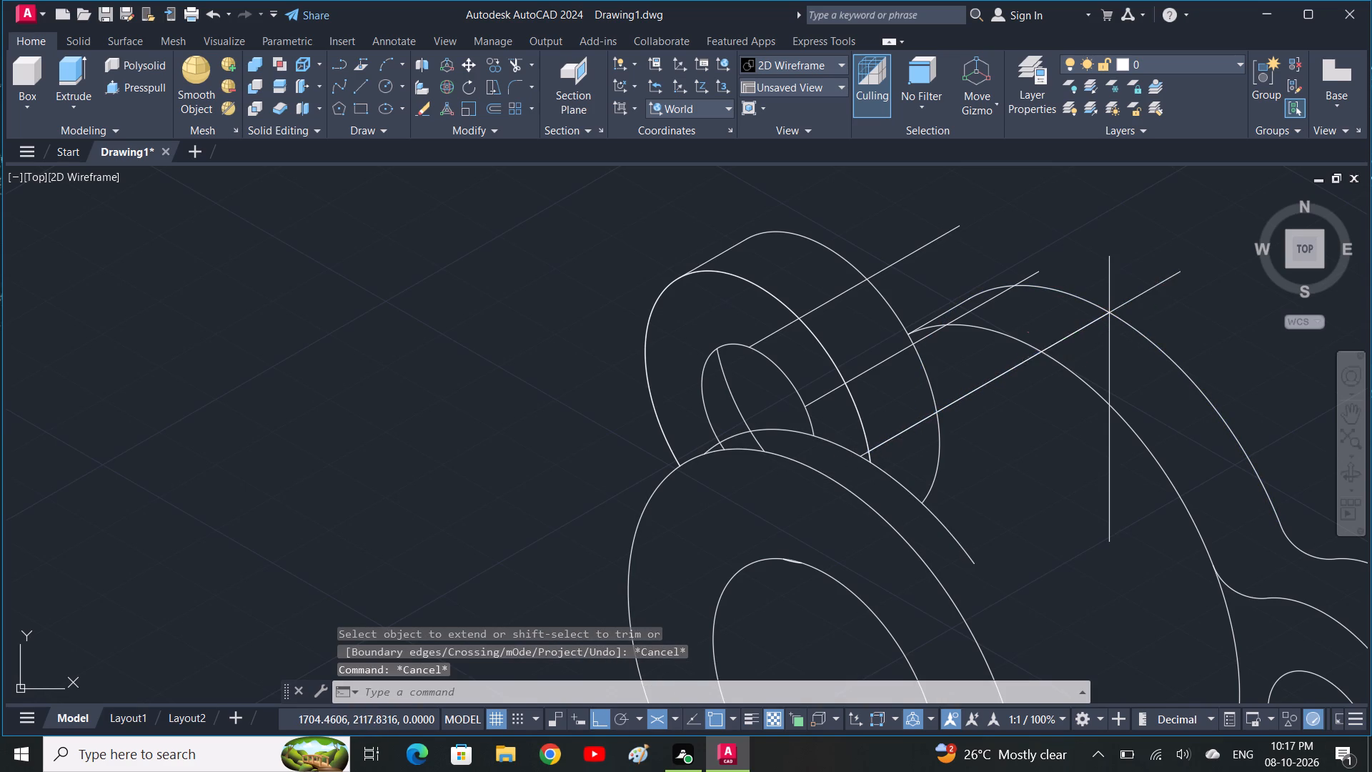
left_click(868, 455)
left_click(800, 499)
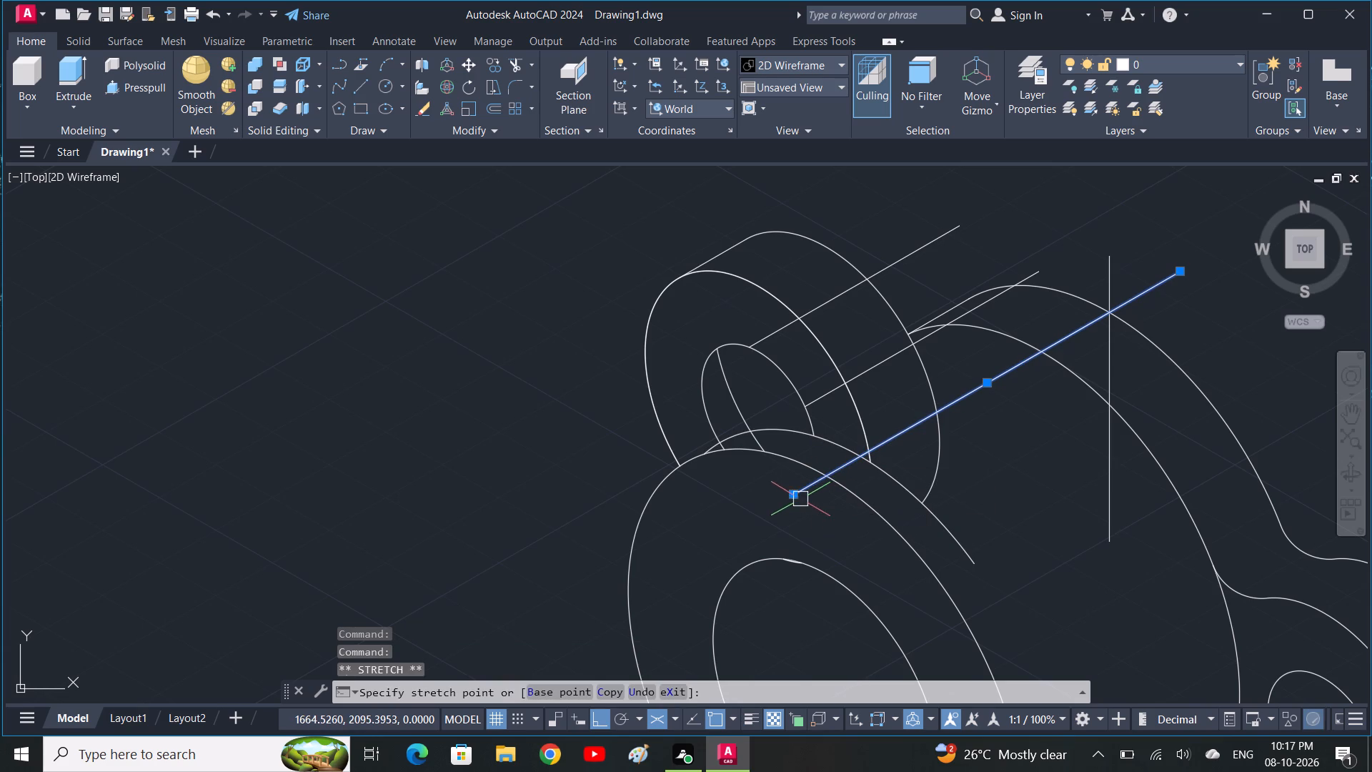
key("Escape")
left_click(793, 499)
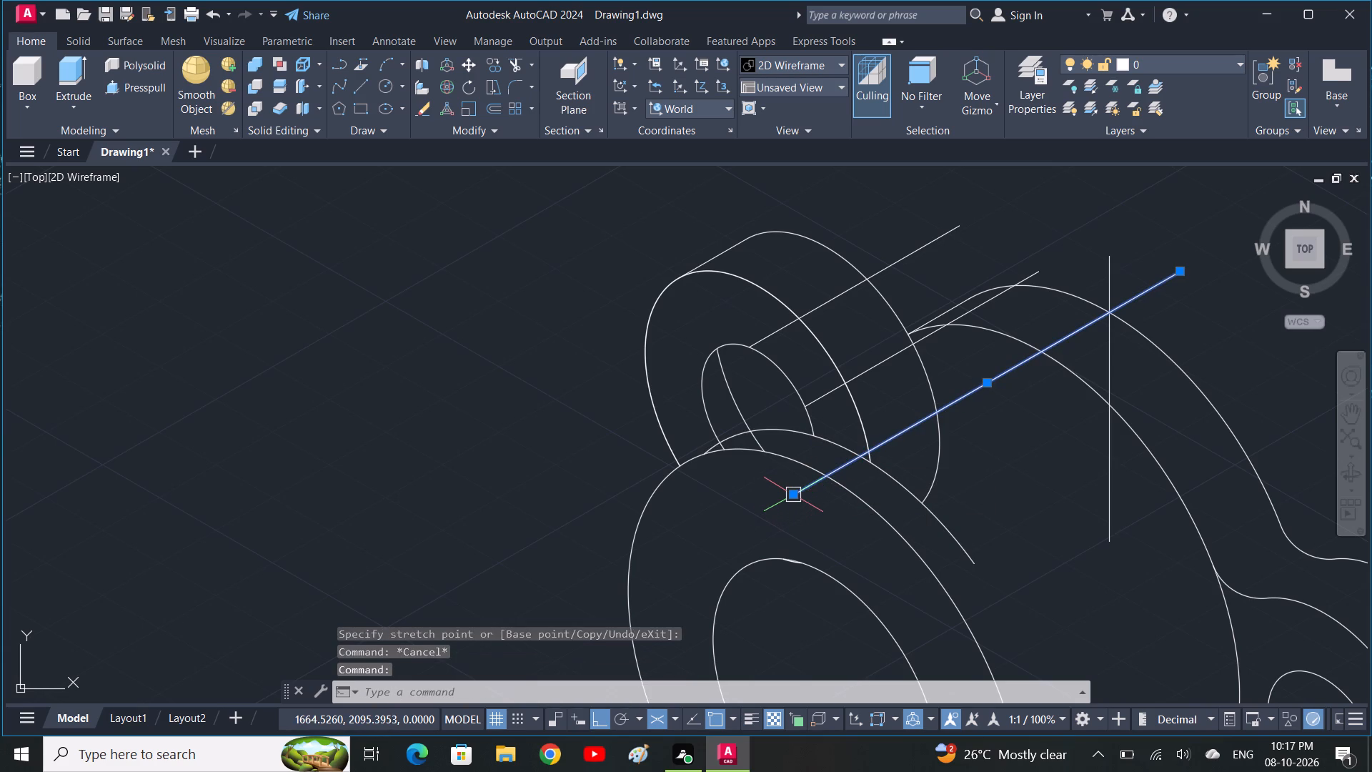
left_click(793, 498)
key("Escape")
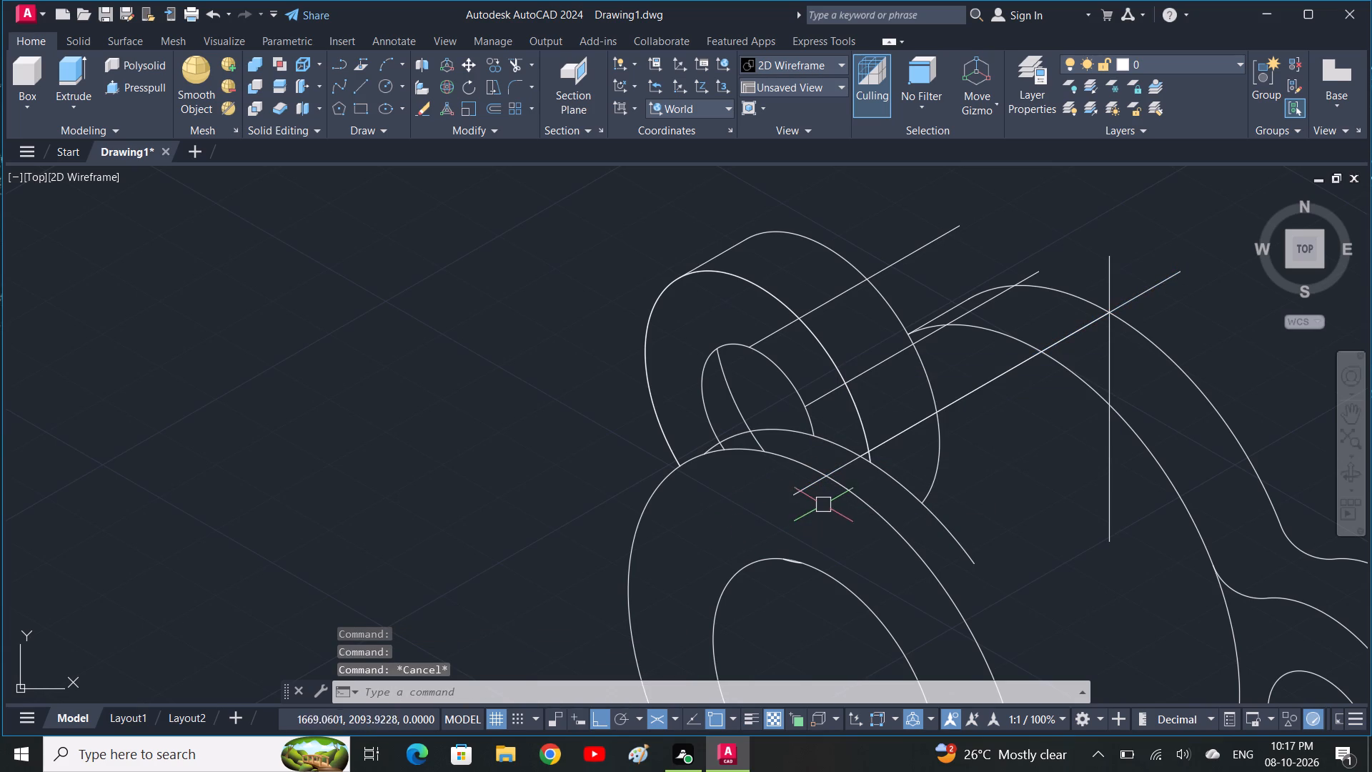
Trim the right boss's lower outline arc and the lower boss's rear arc between the cylinder body and their common 30° tangent.
middle_click_drag(852, 561, 852, 530)
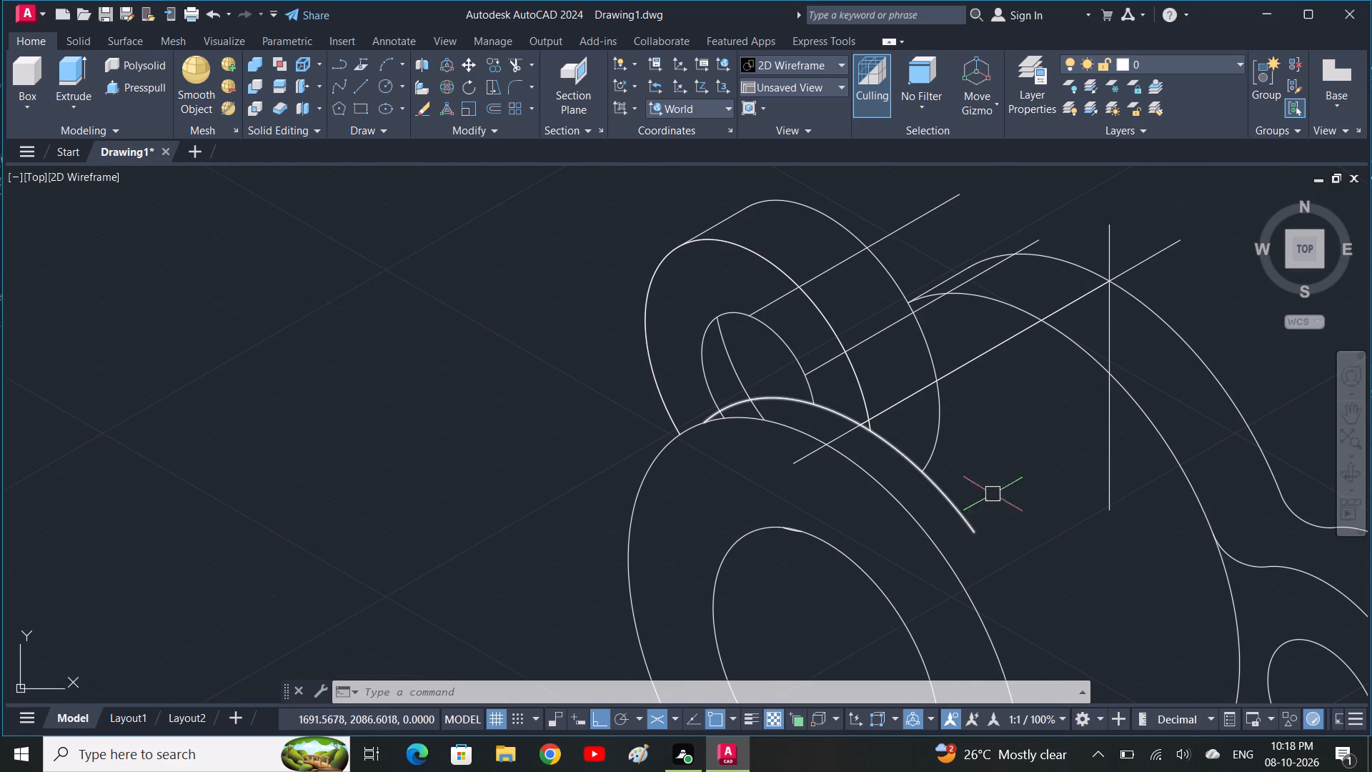
scroll(1015, 460, "down", 2)
middle_click_drag(1043, 509, 995, 447)
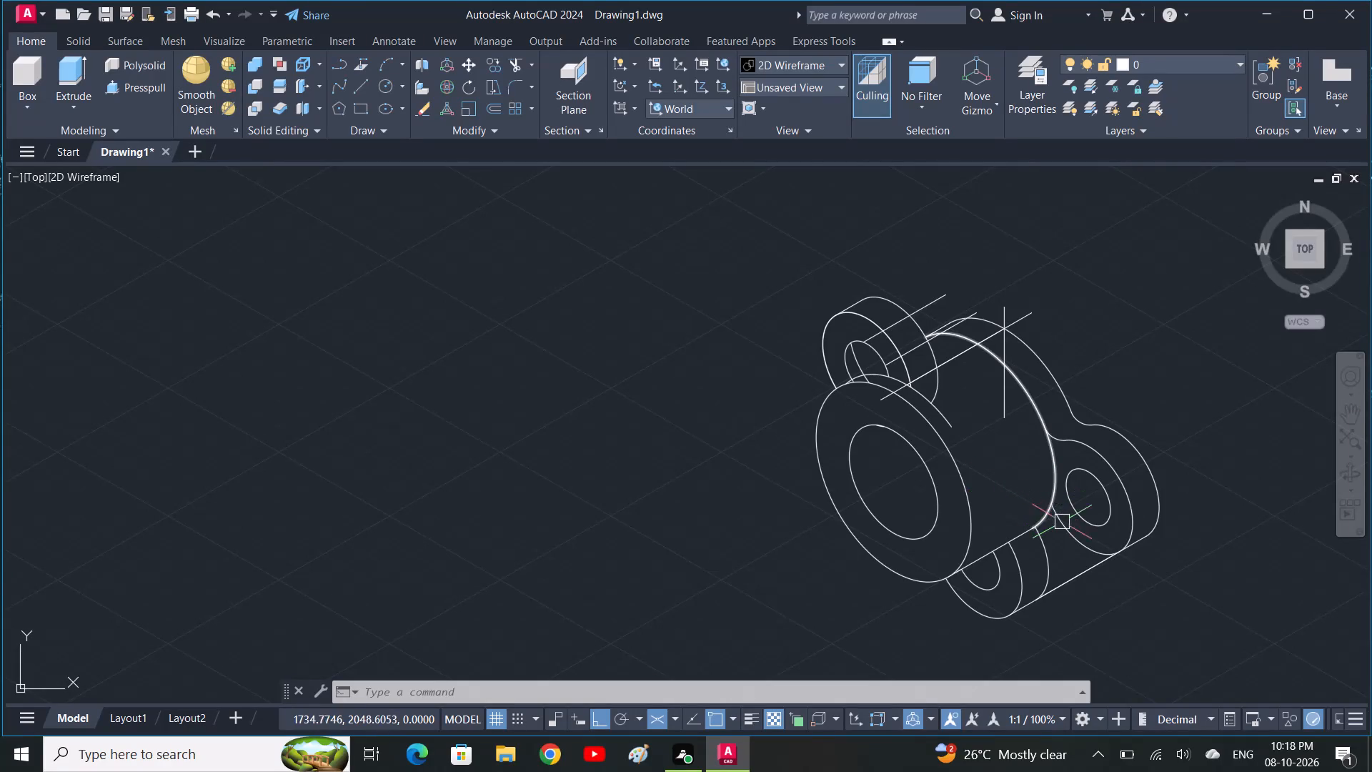
type("tr")
key("space")
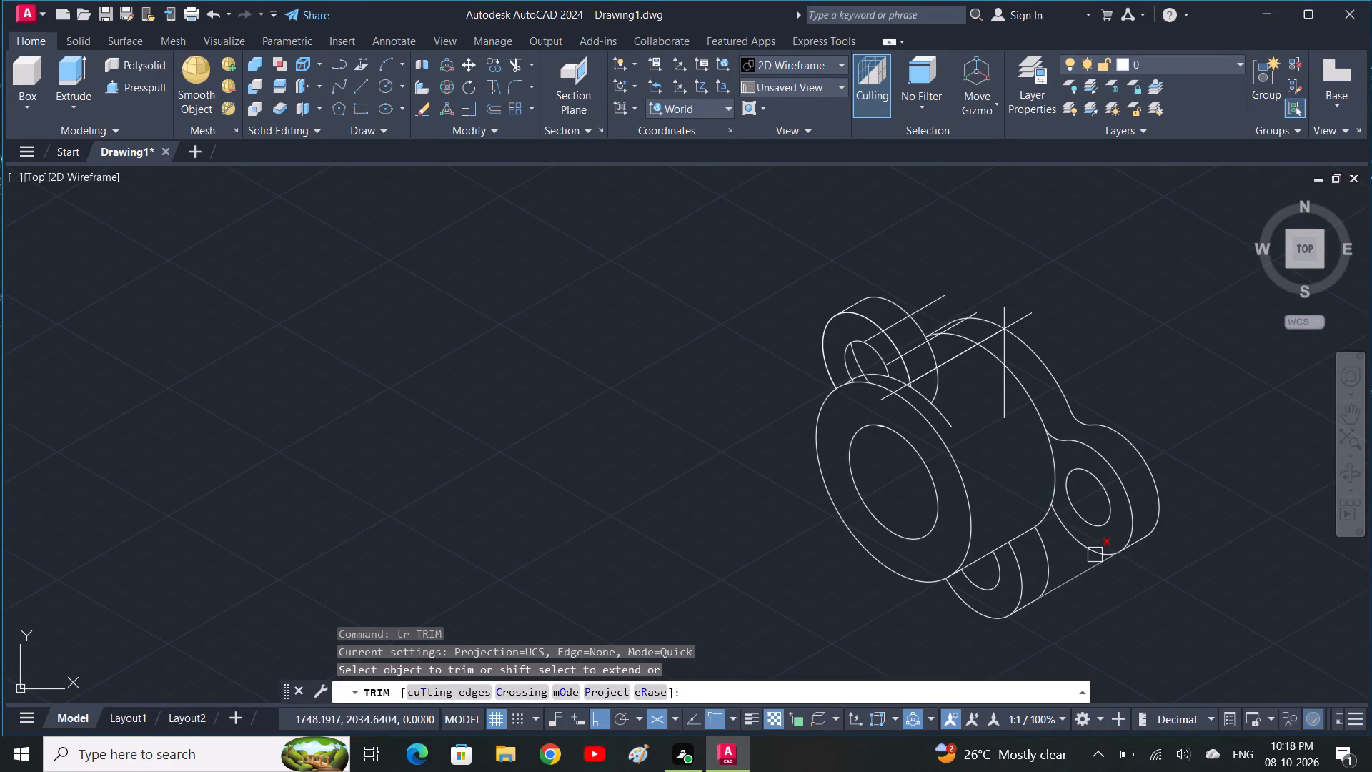
left_click(1089, 543)
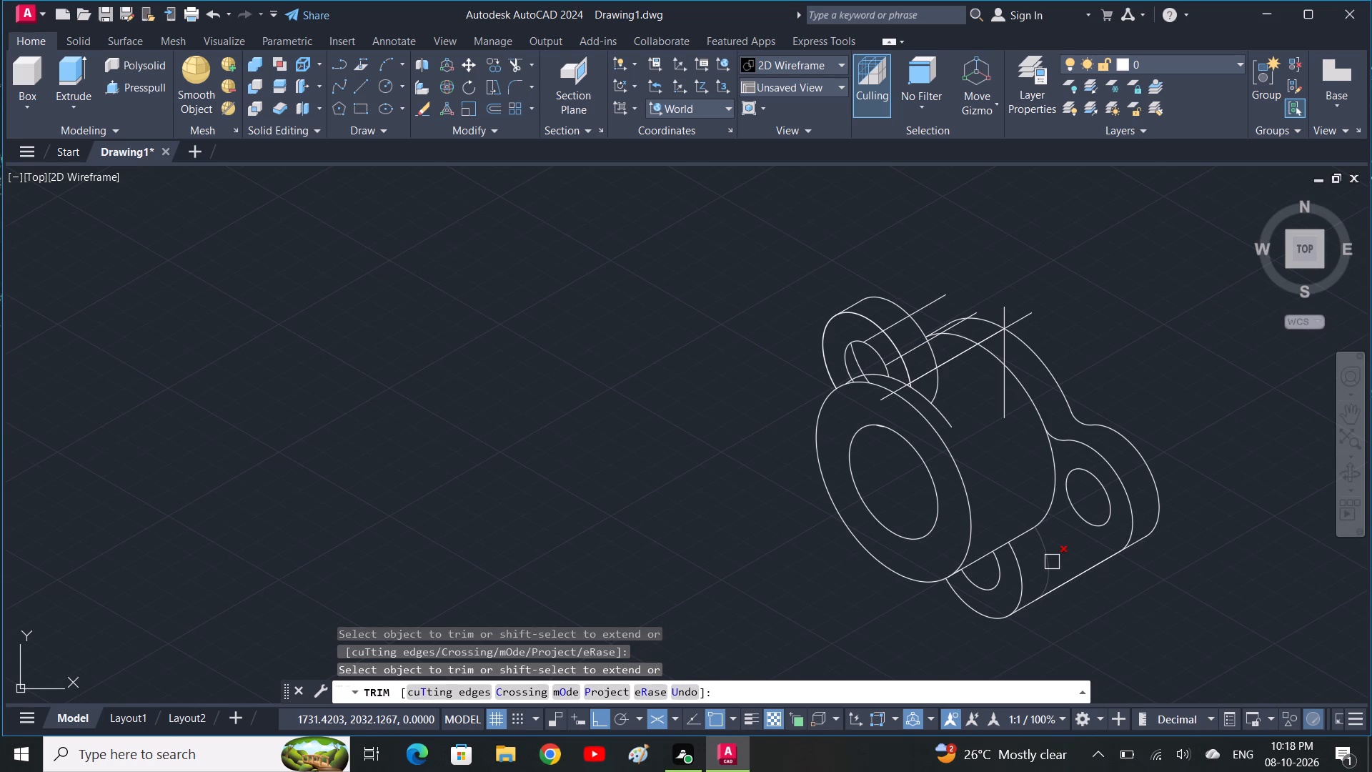
left_click(1052, 562)
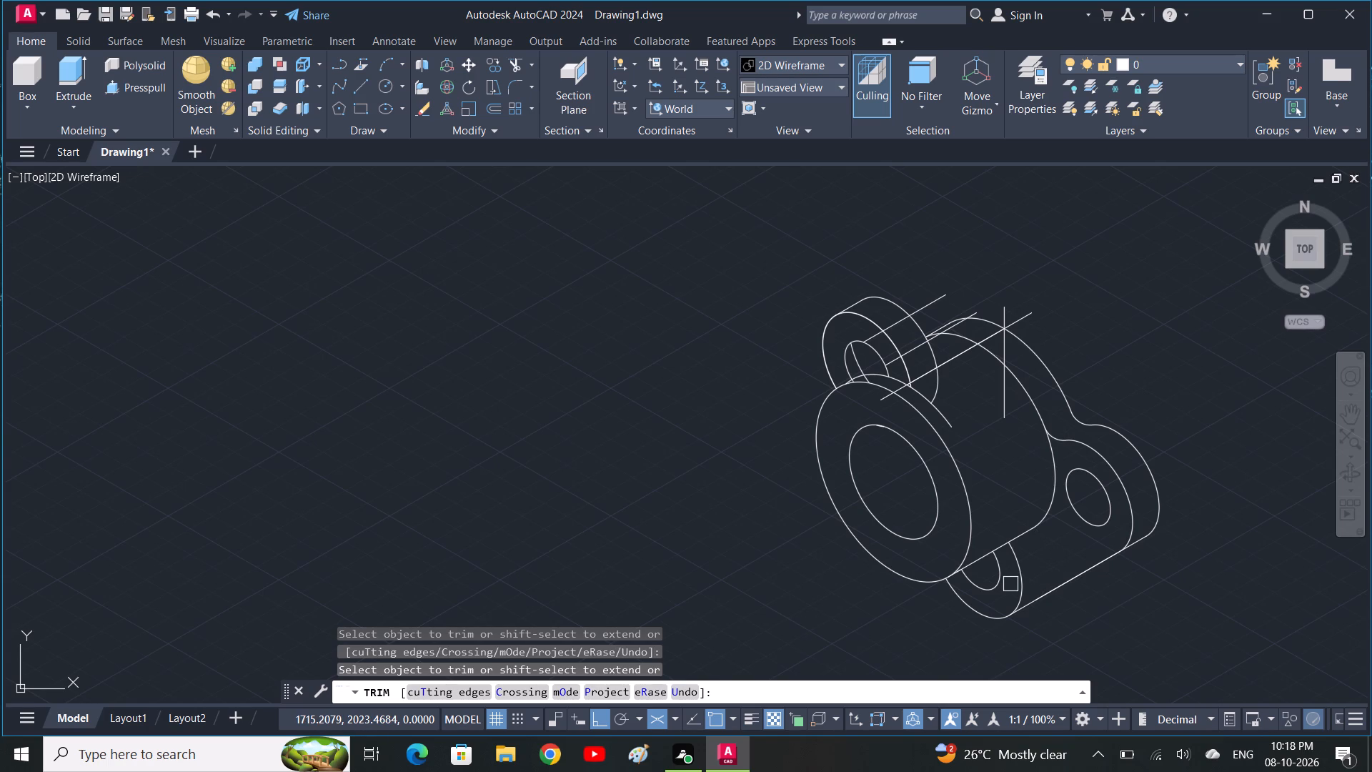
key("Escape")
key("Escape")
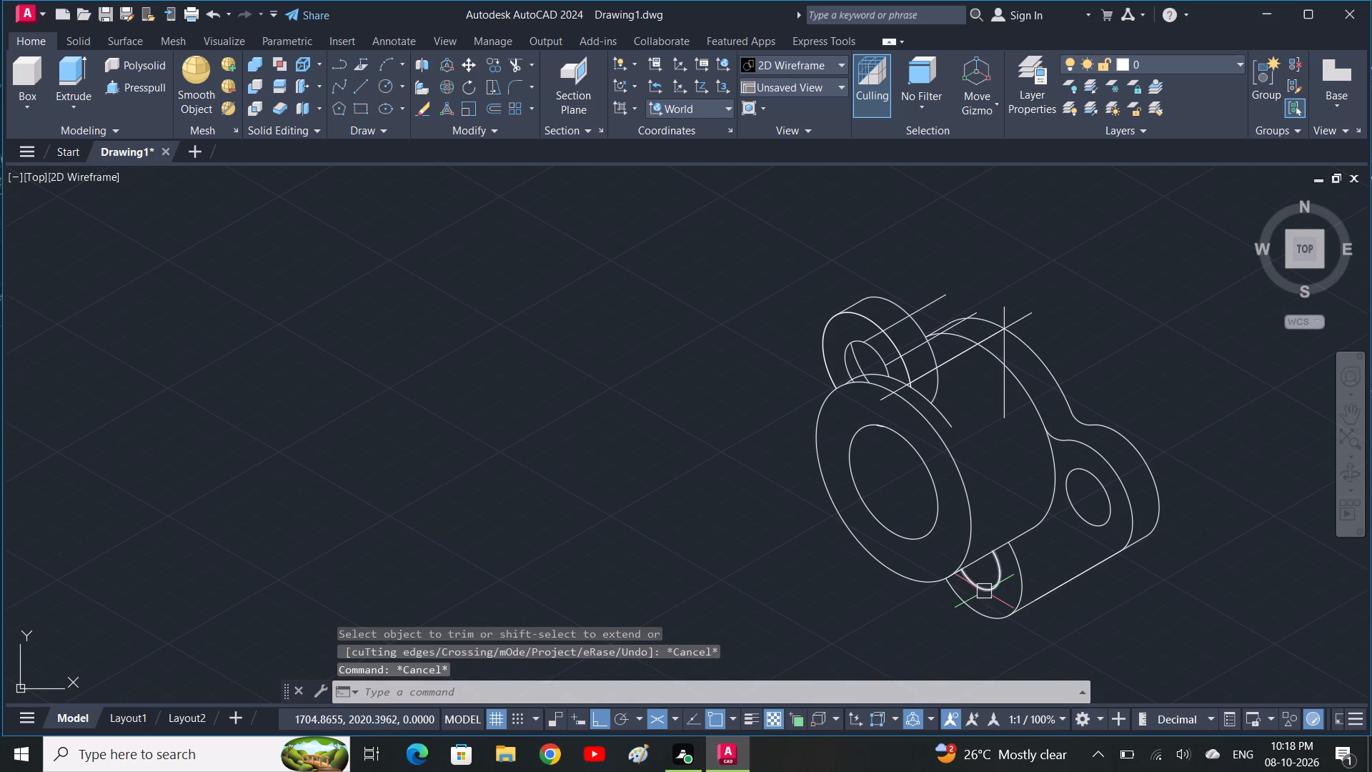
Copy the lower boss's hole arc from its centre 12 units along the 30° direction.
left_click(993, 585)
key("c")
type("o")
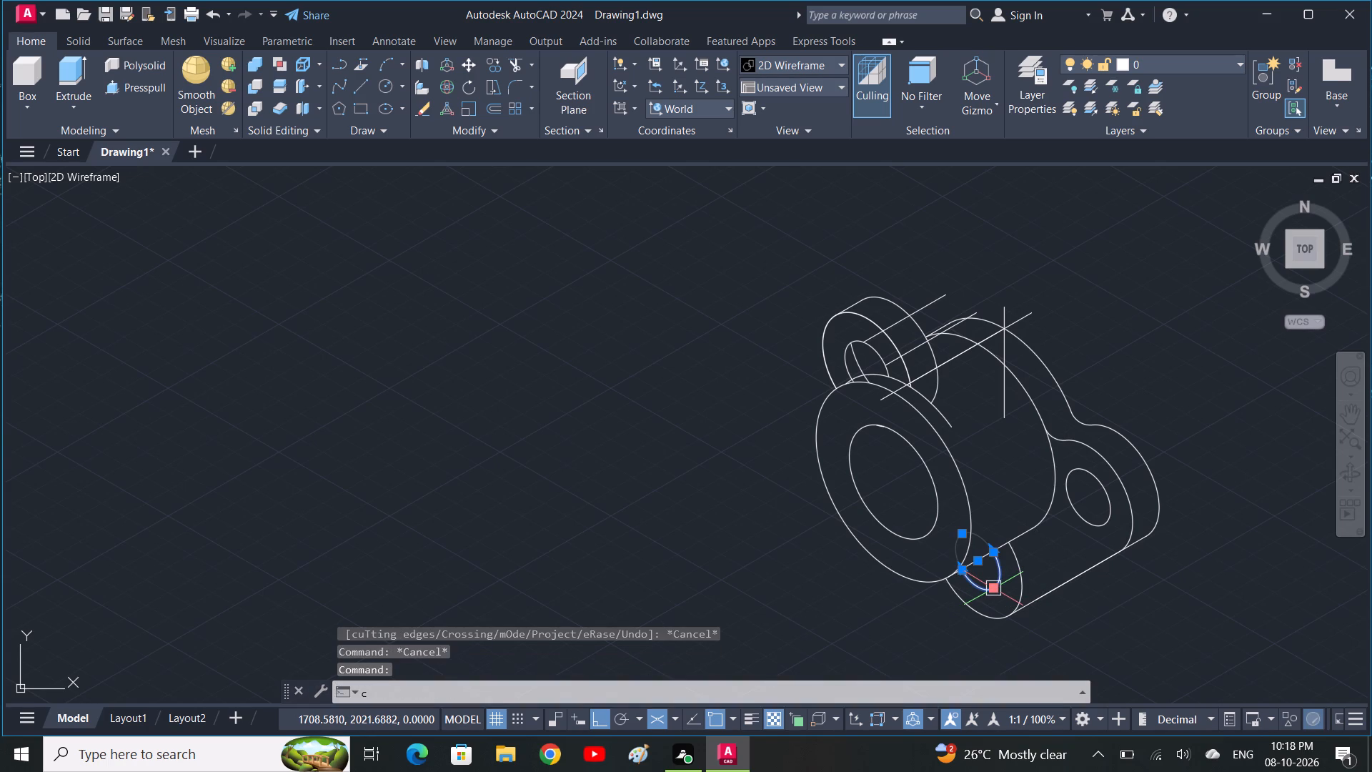
key("space")
left_click(979, 562)
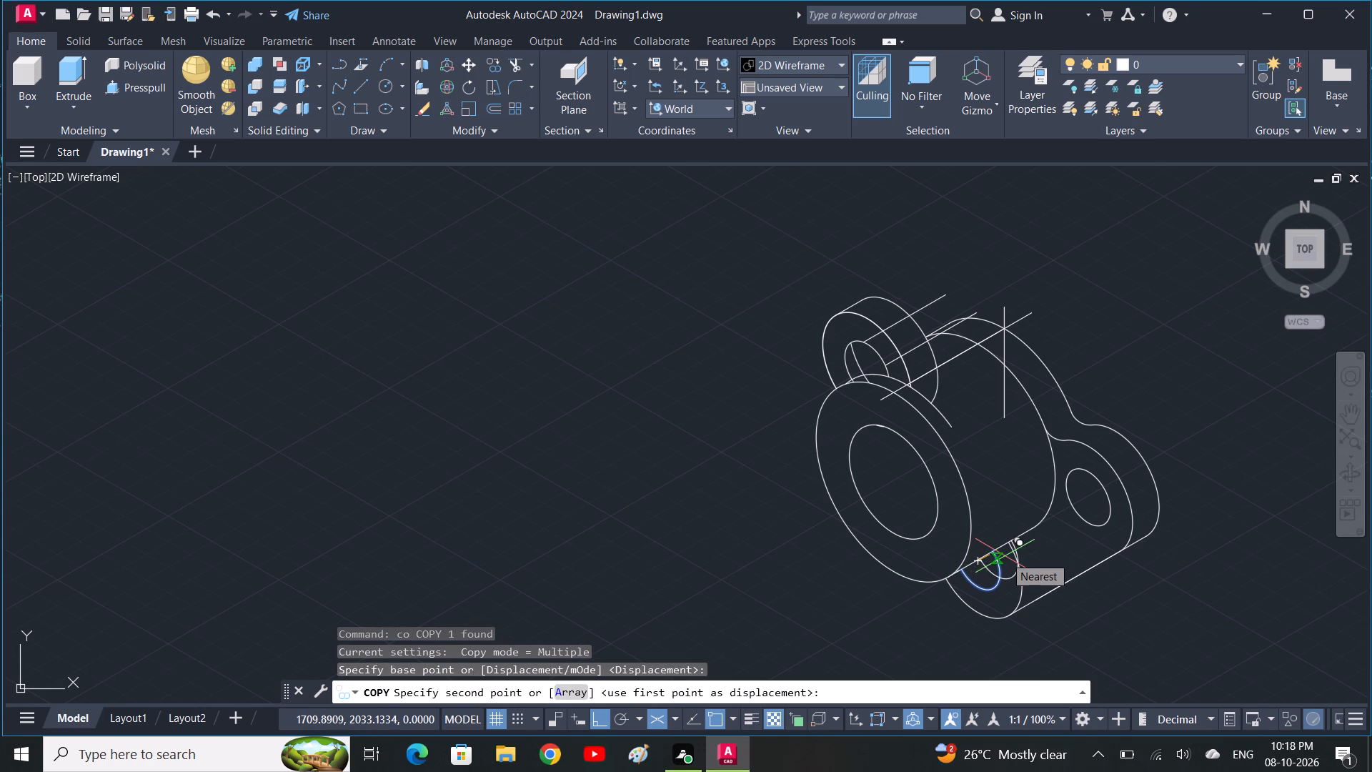
type("12")
key("space")
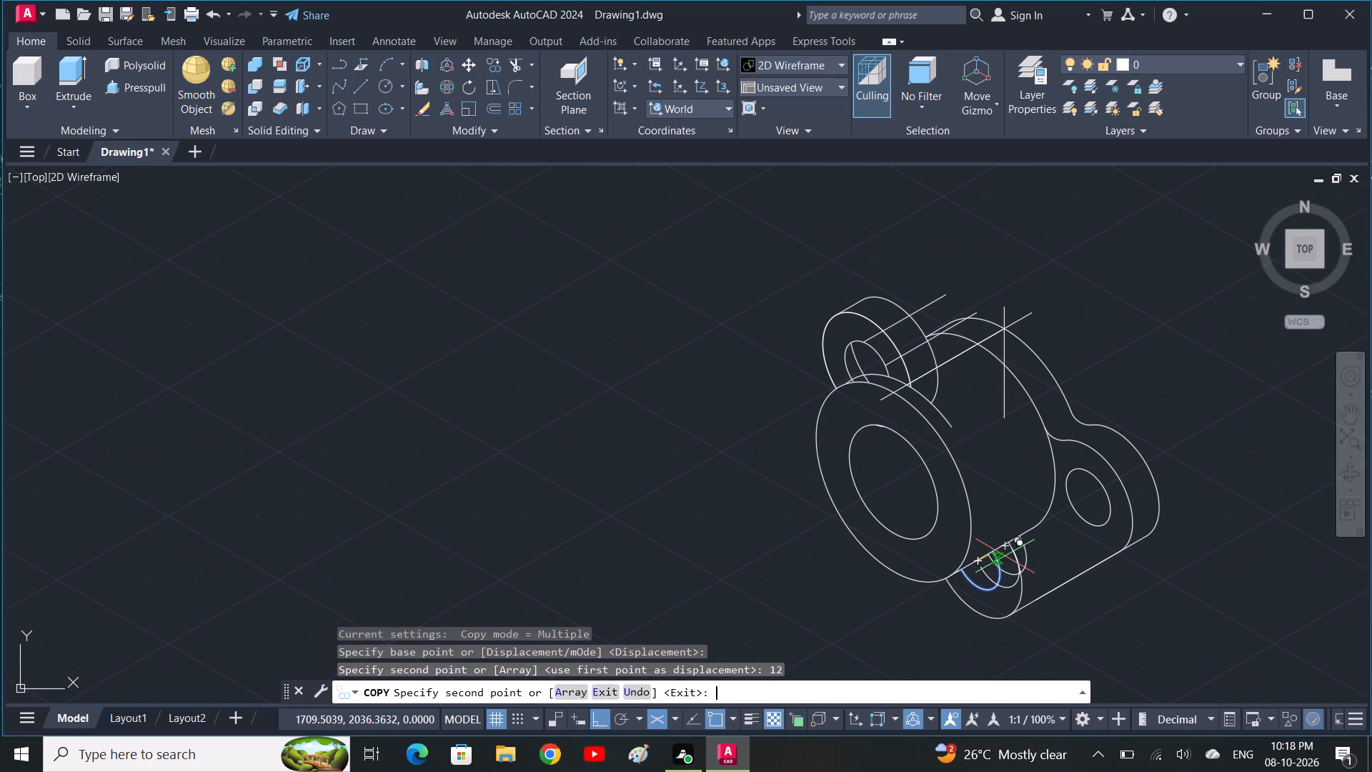
key("space")
Copy the right boss's hole ellipse from its centre 12 units along the 30° direction.
key("space")
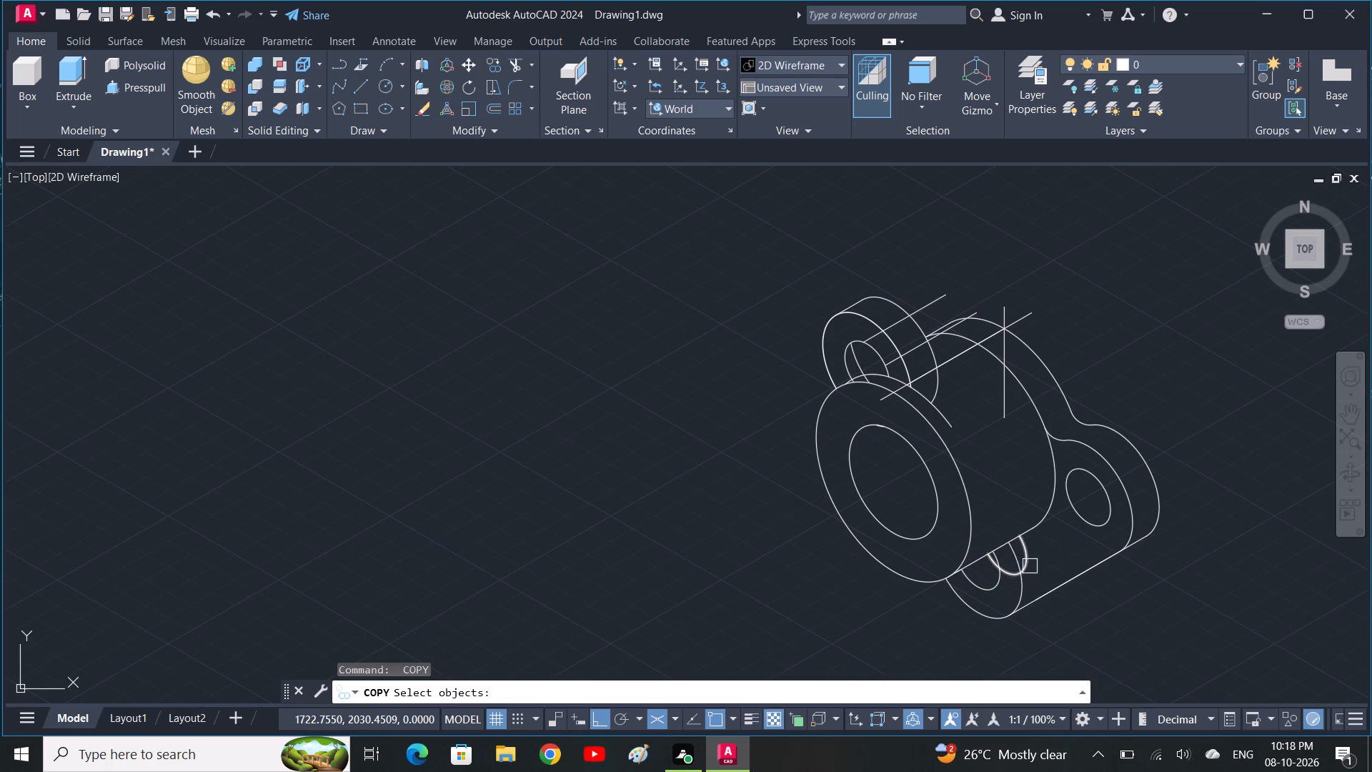
left_click(1085, 517)
key("space")
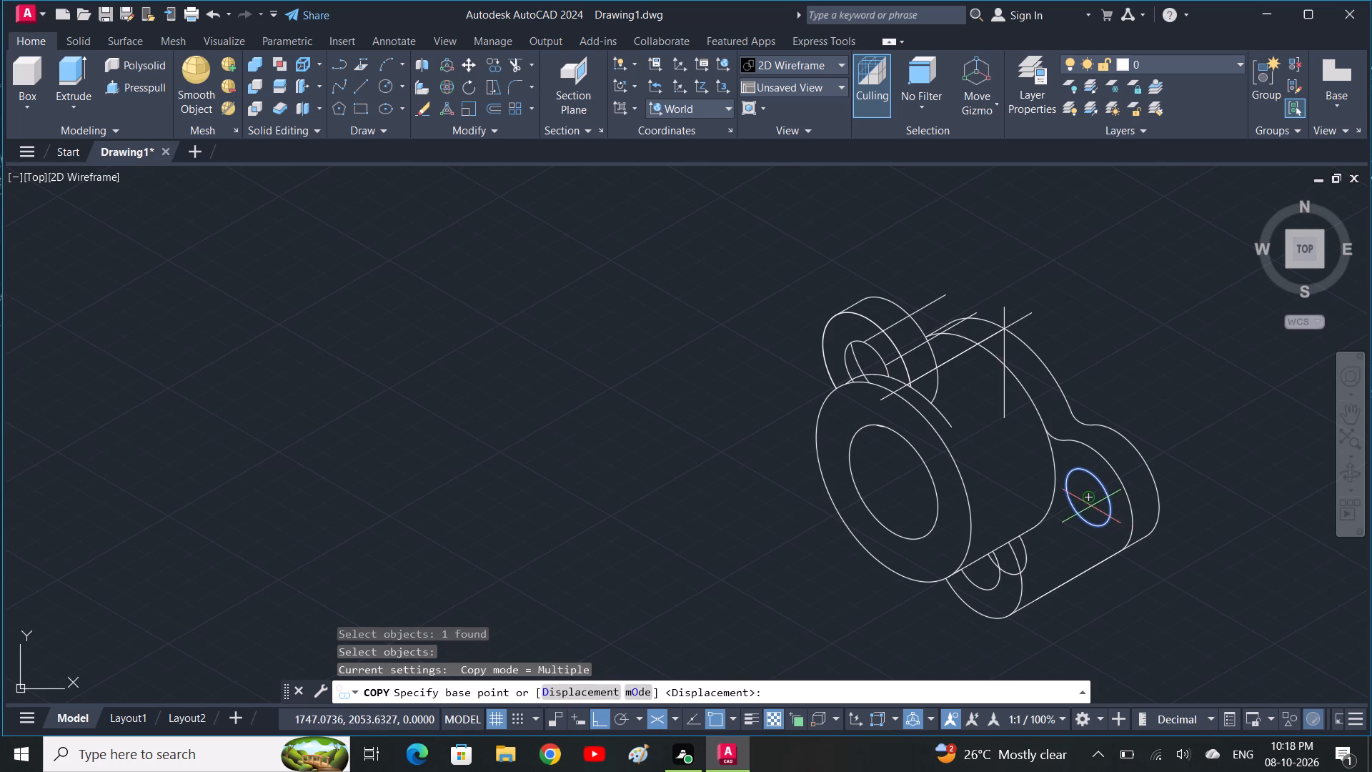
left_click(1088, 500)
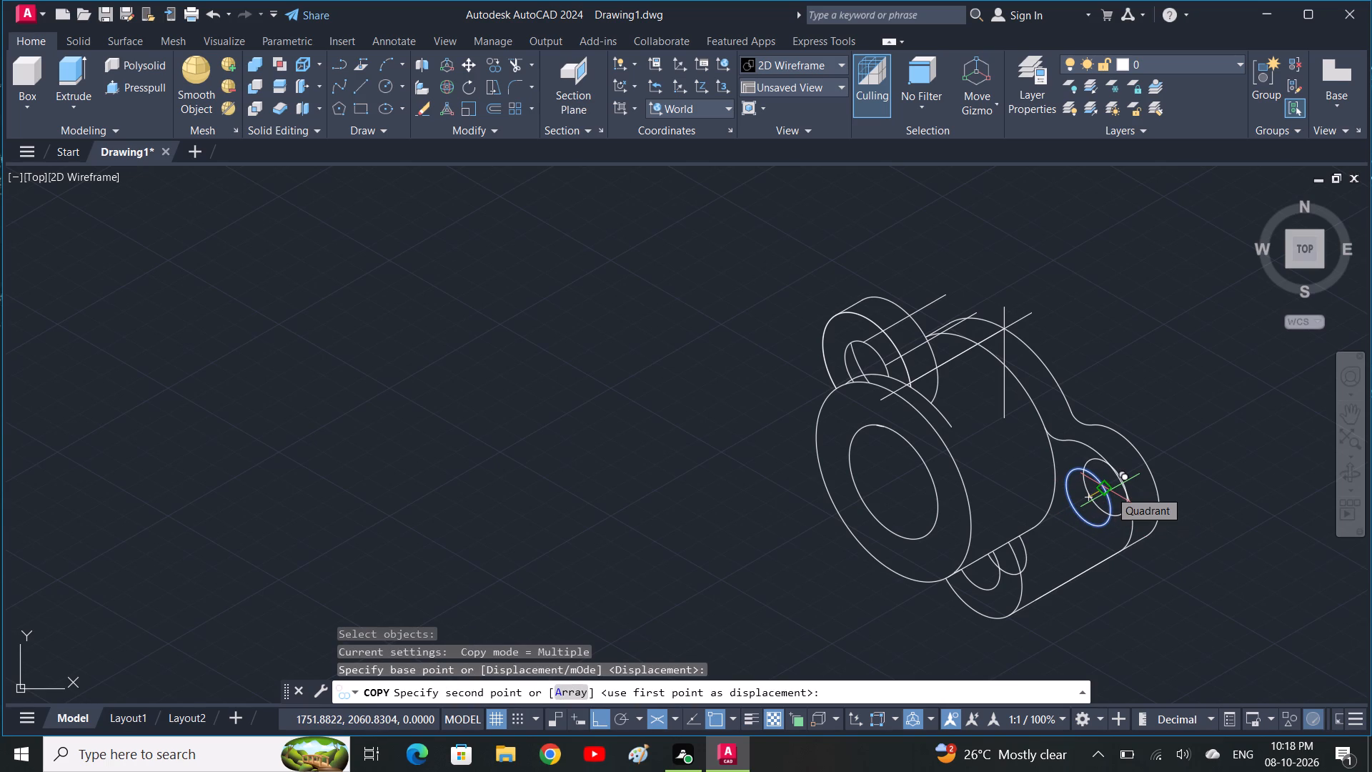
type("12")
key("space")
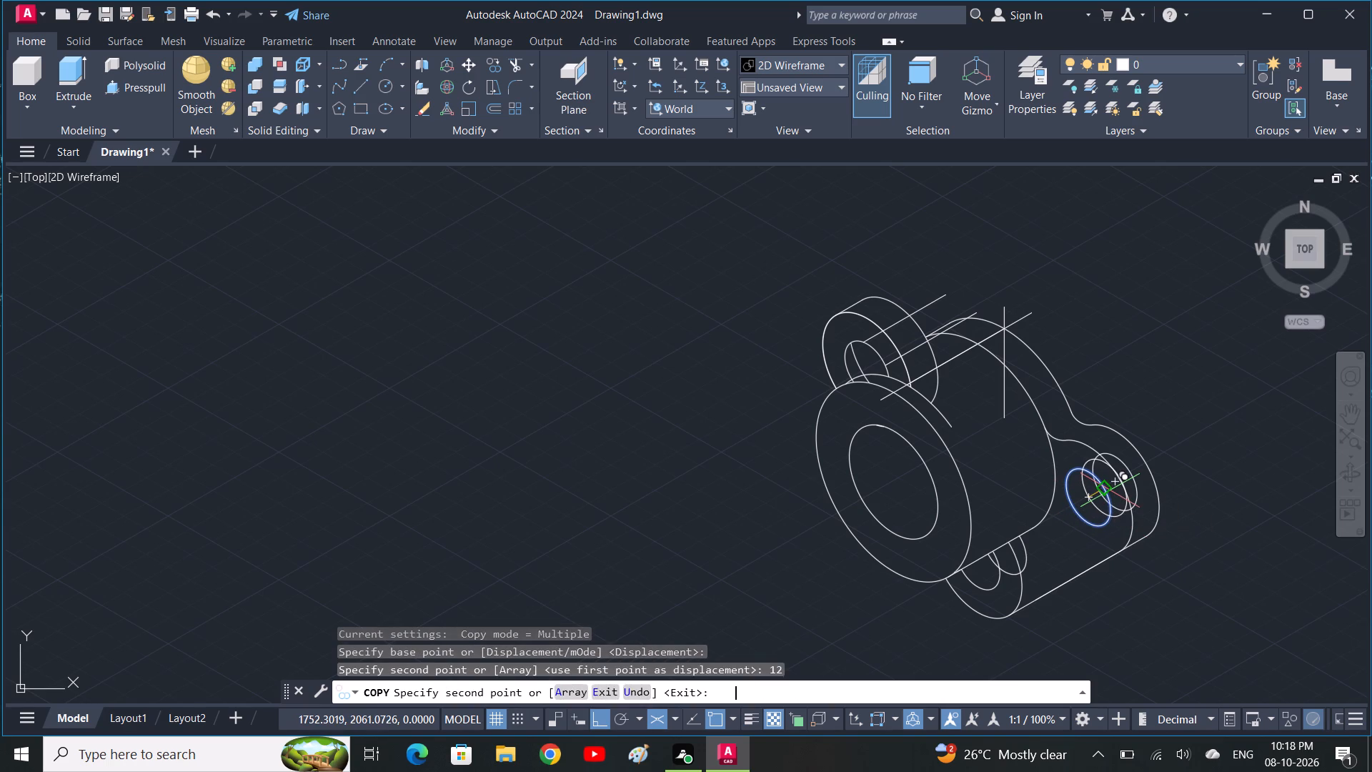
key("space")
Trim the right boss's copied hole ellipse outside the front hole, keeping only the arc inside it.
type("tr")
key("space")
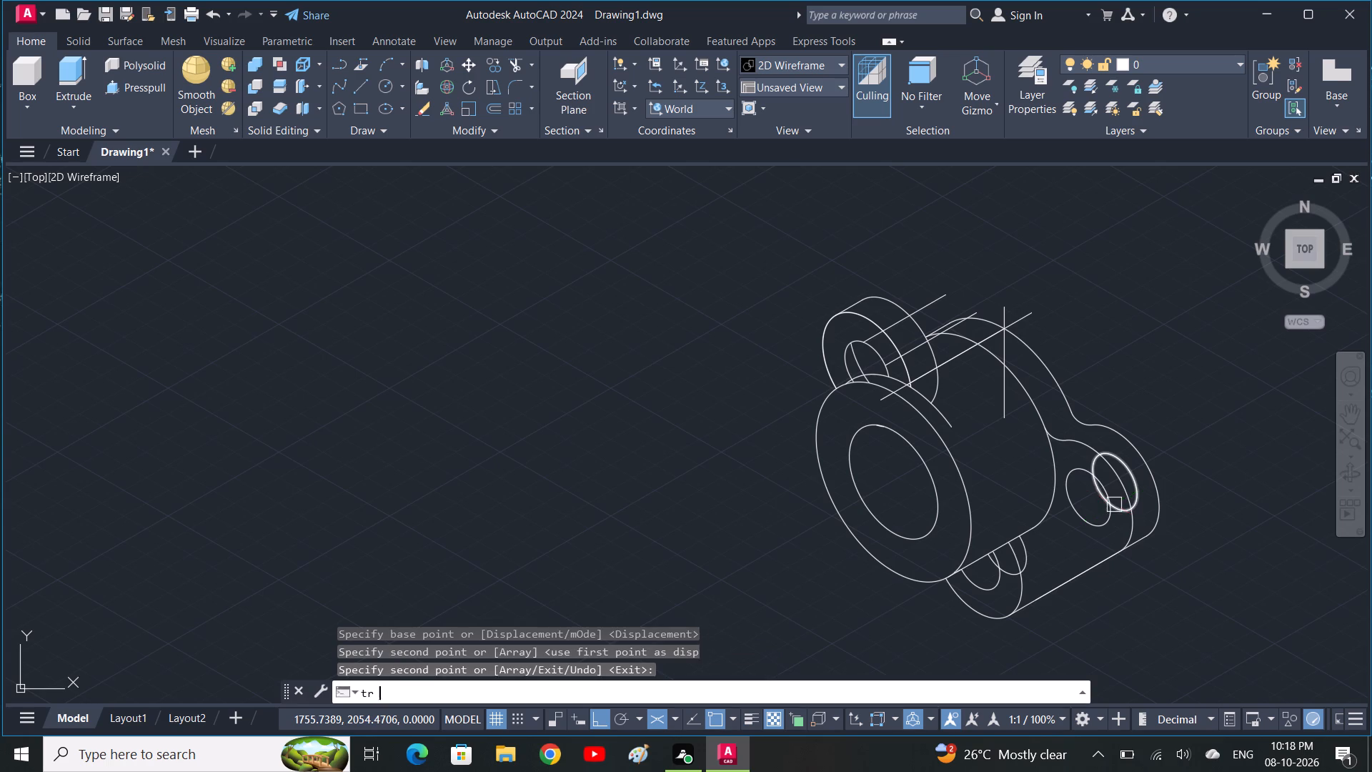
left_click(1128, 467)
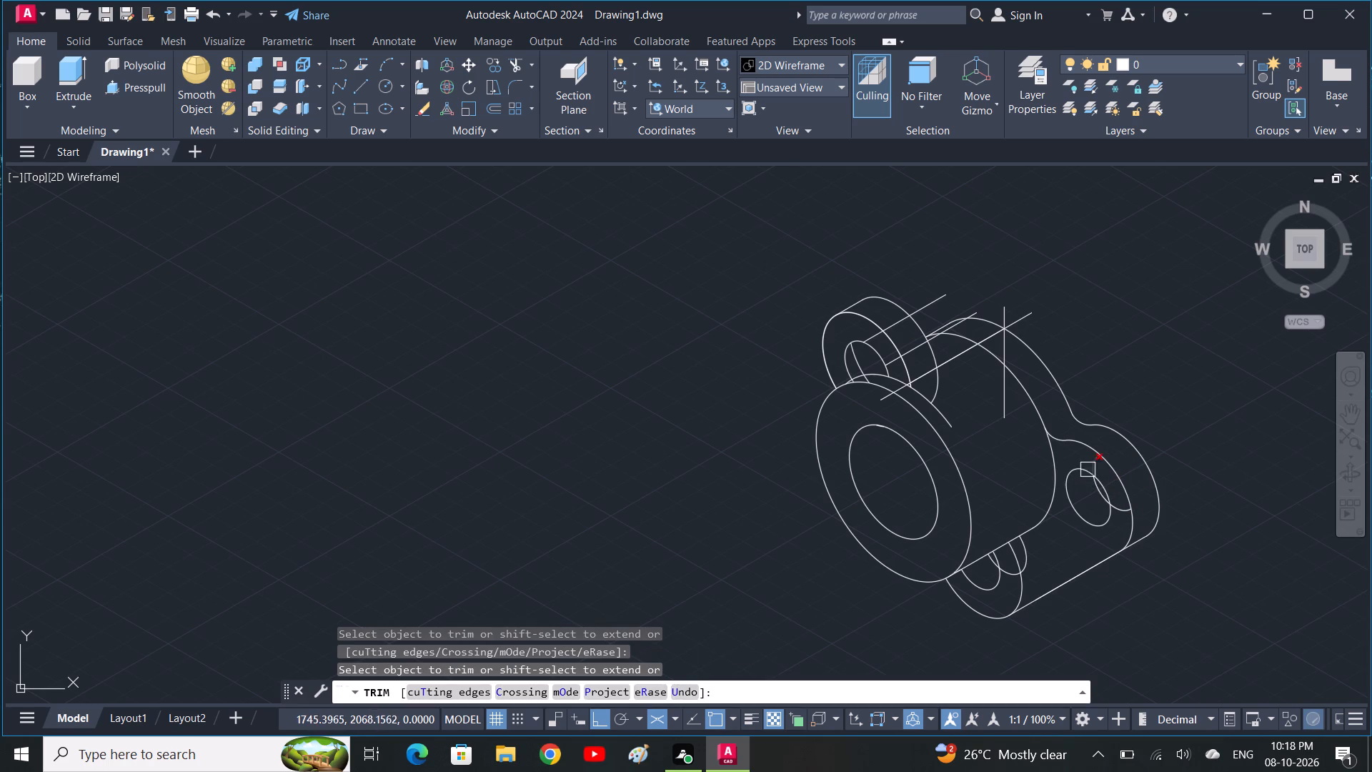
left_click(1099, 469)
scroll(1116, 513, "up", 1)
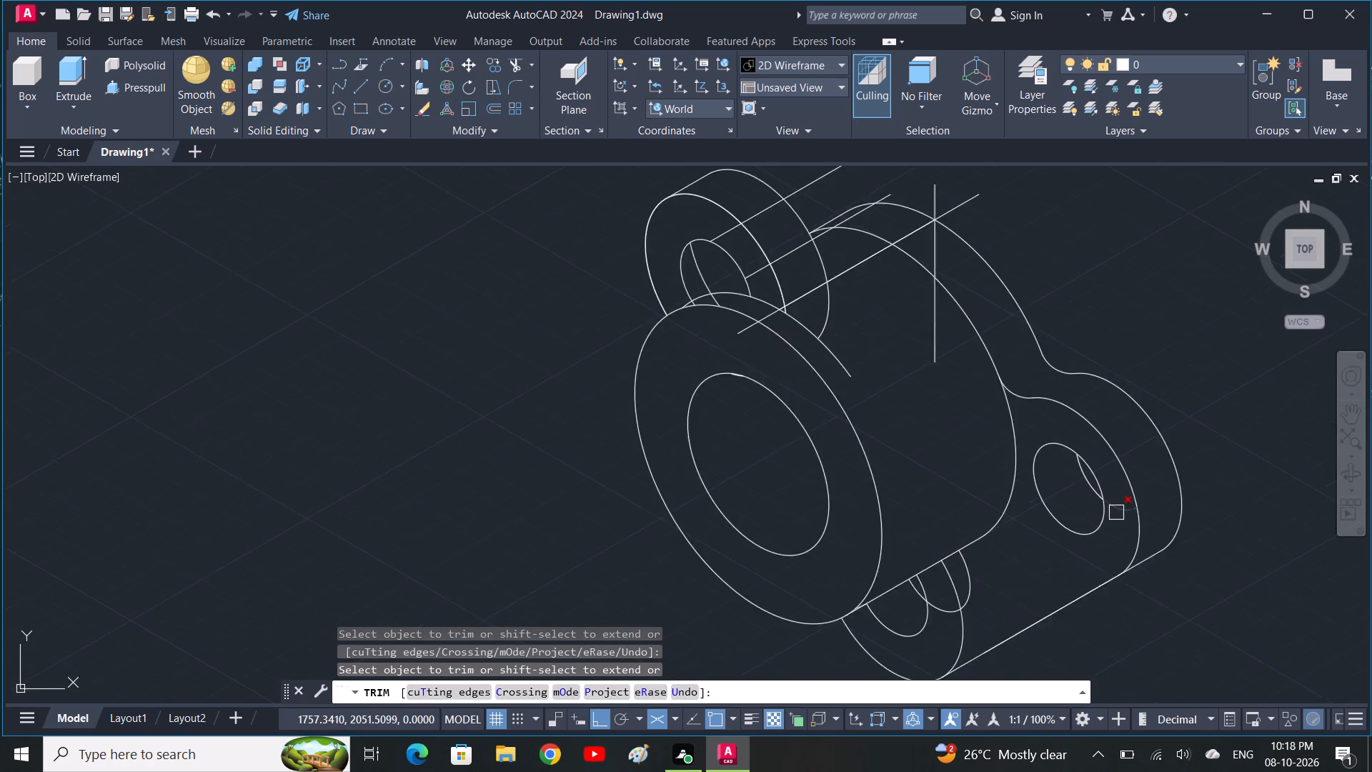
scroll(1116, 513, "up", 1)
left_click(1120, 508)
scroll(938, 560, "down", 2)
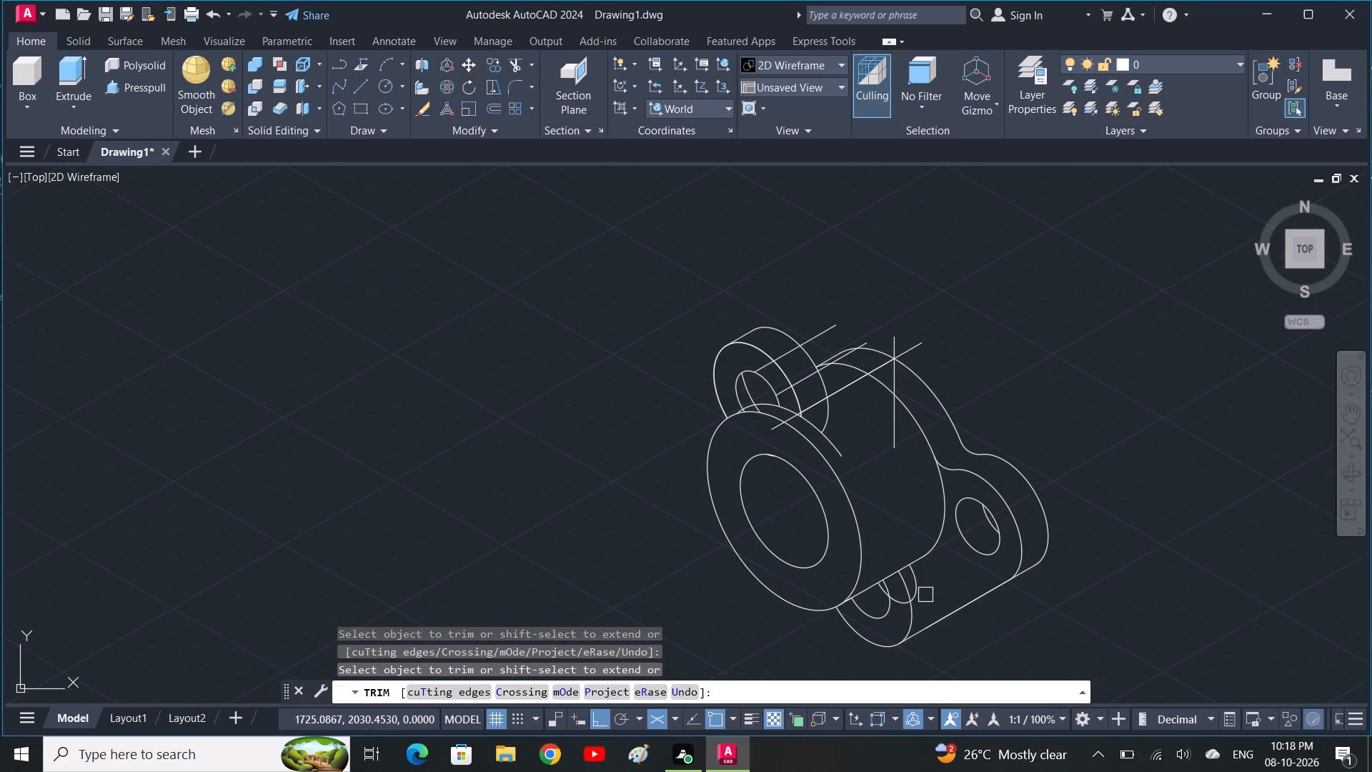
Trim the lower boss's copied hole arc outside the front hole, keeping only the short piece inside it.
scroll(928, 593, "up", 2)
left_click(891, 586)
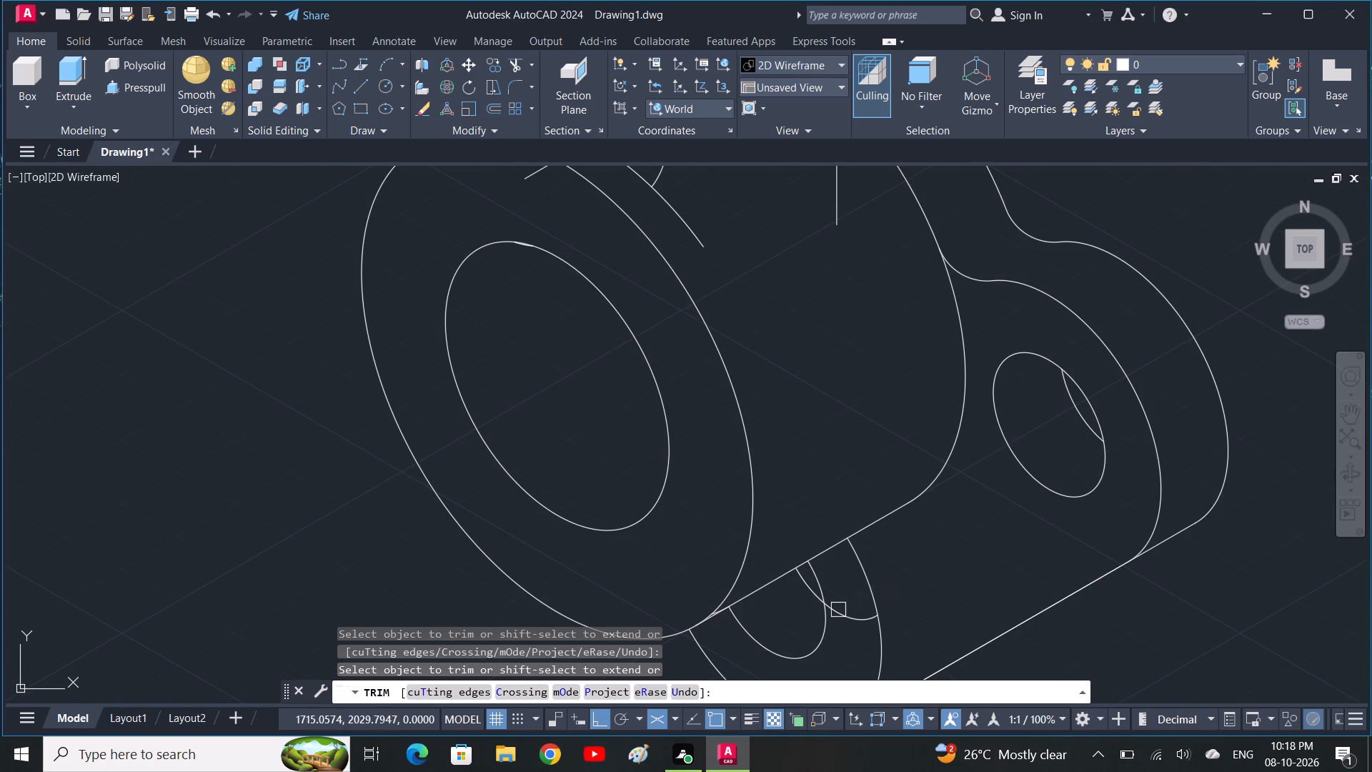
scroll(838, 610, "up", 2)
left_click_drag(843, 610, 845, 638)
scroll(846, 638, "down", 2)
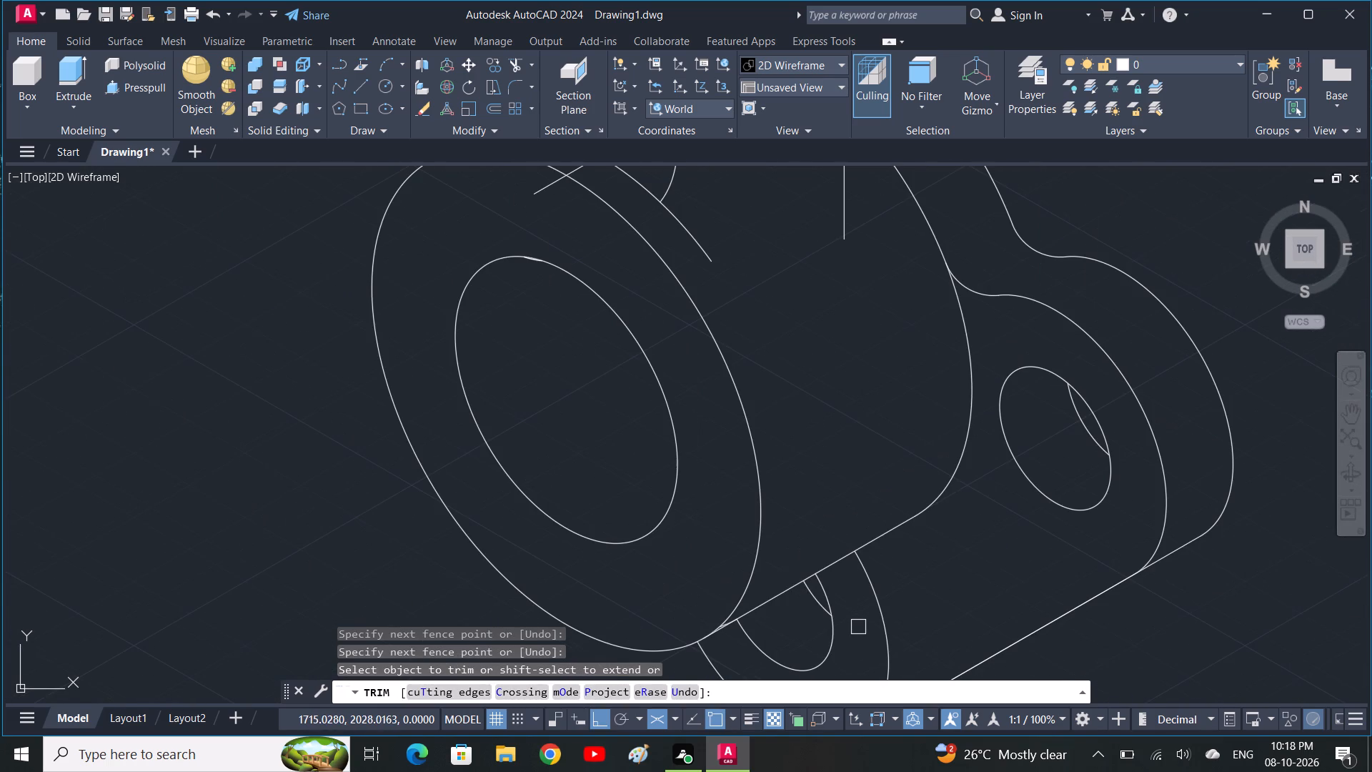
middle_click_drag(980, 569, 1065, 470)
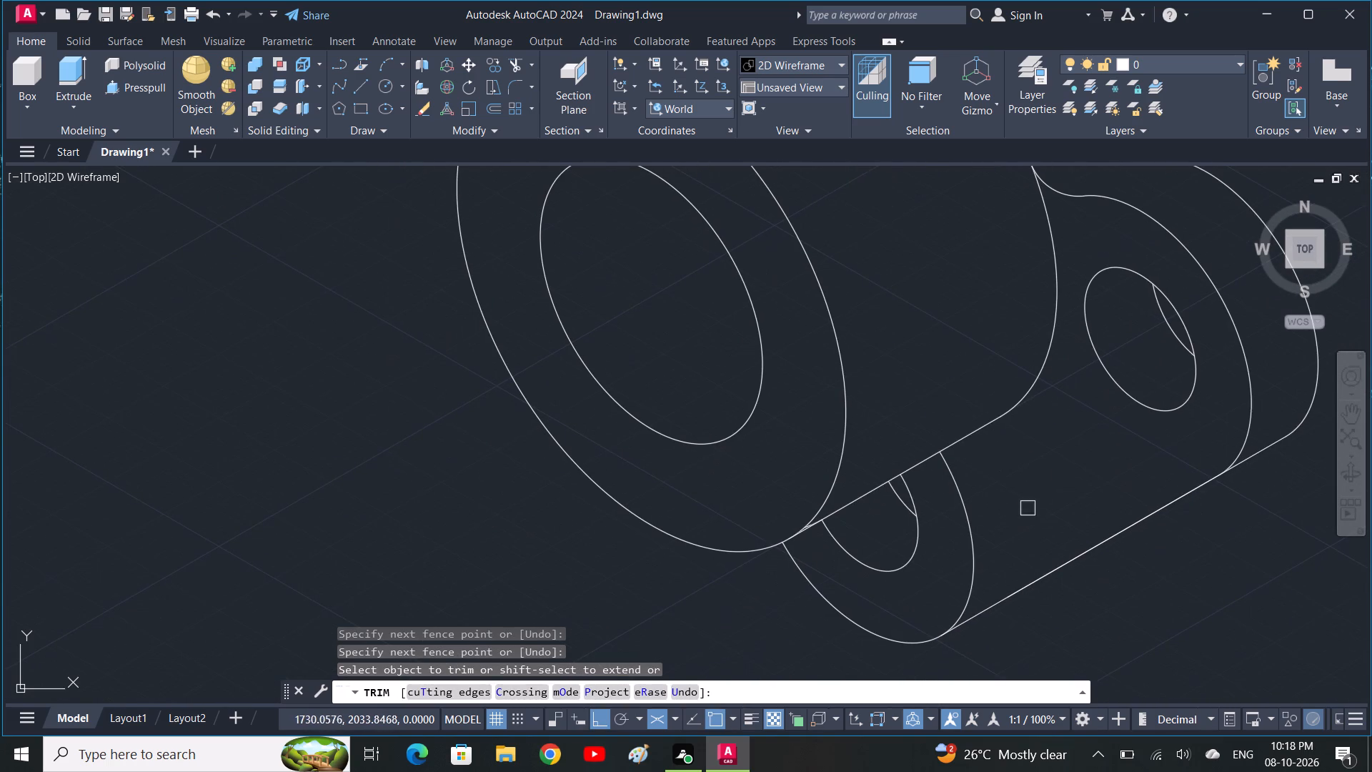
Trim away the lower boss's curved edge beyond its slanted lower tangent line.
left_click_drag(991, 553, 948, 575)
scroll(947, 578, "down", 1)
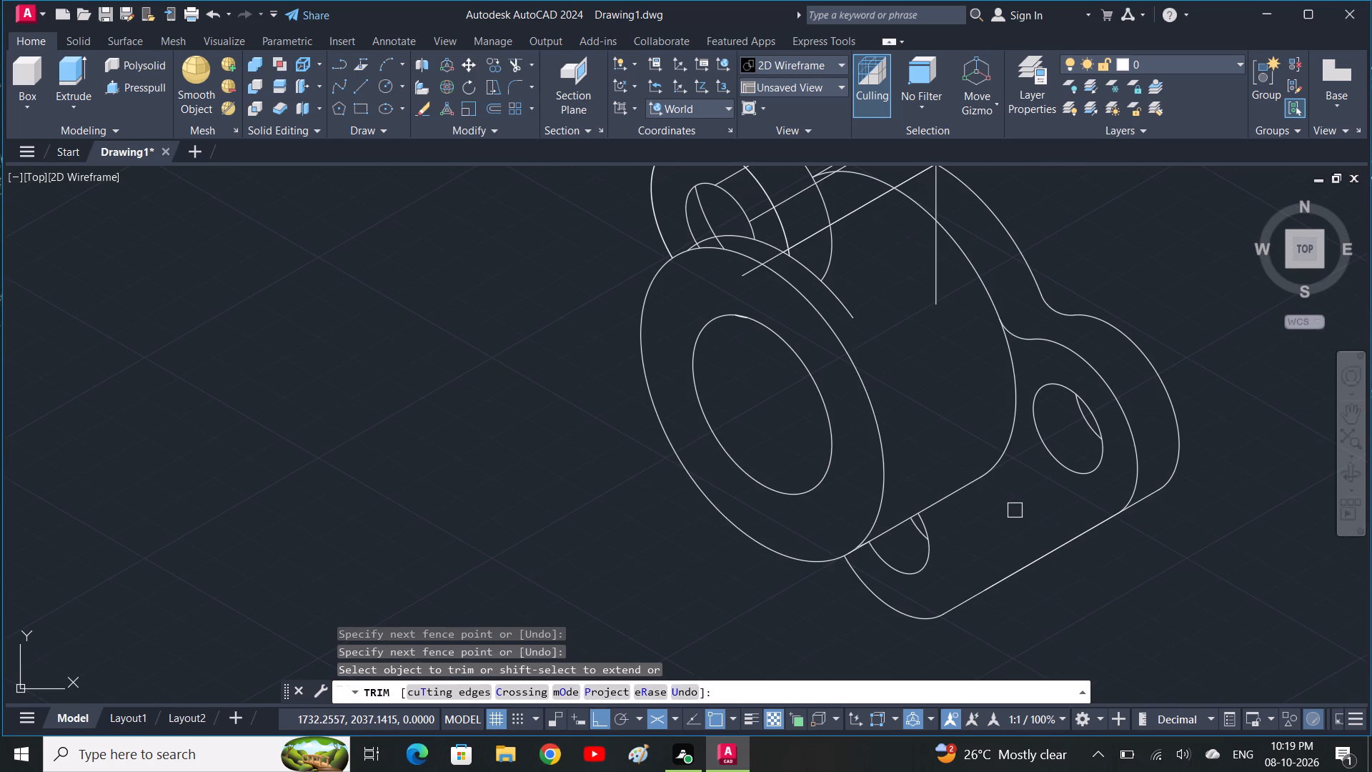
middle_click_drag(1020, 523, 1067, 645)
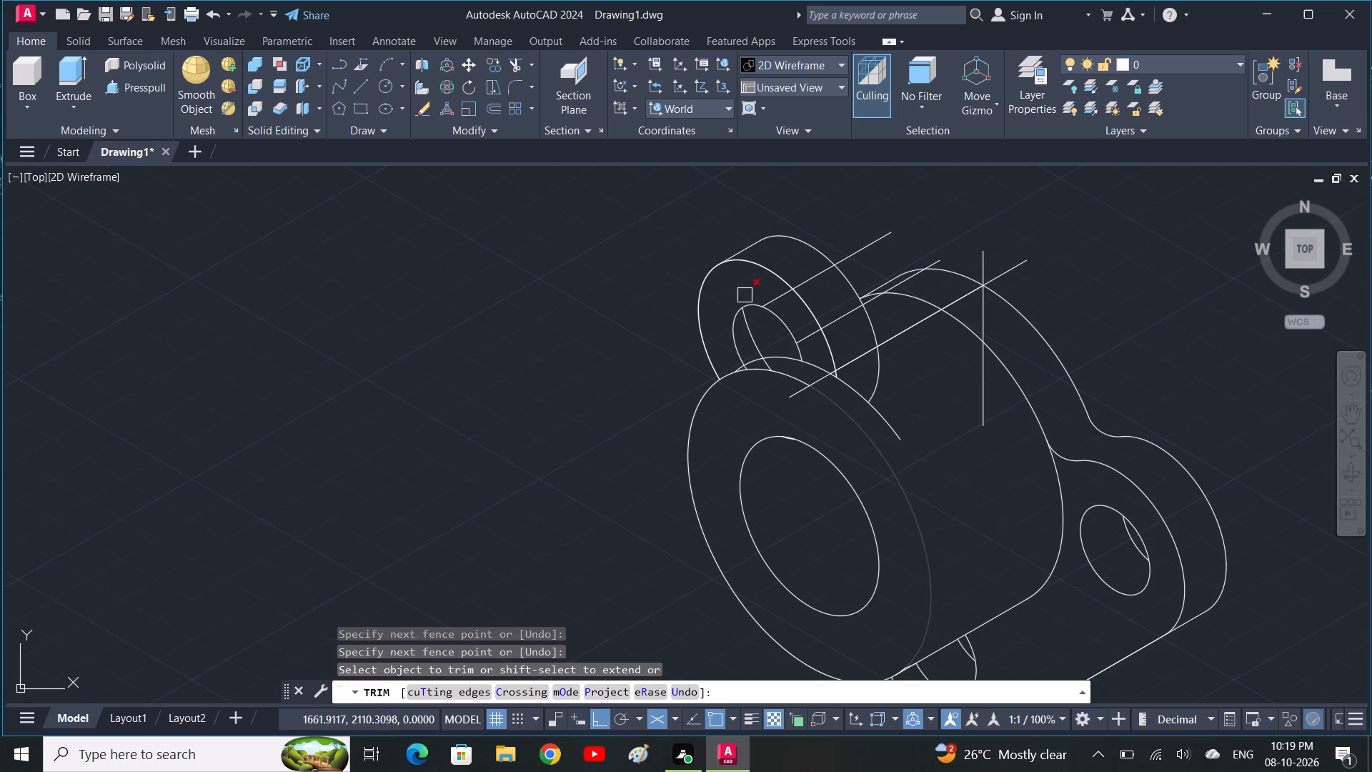
key("Escape")
key("Escape")
key("Escape")
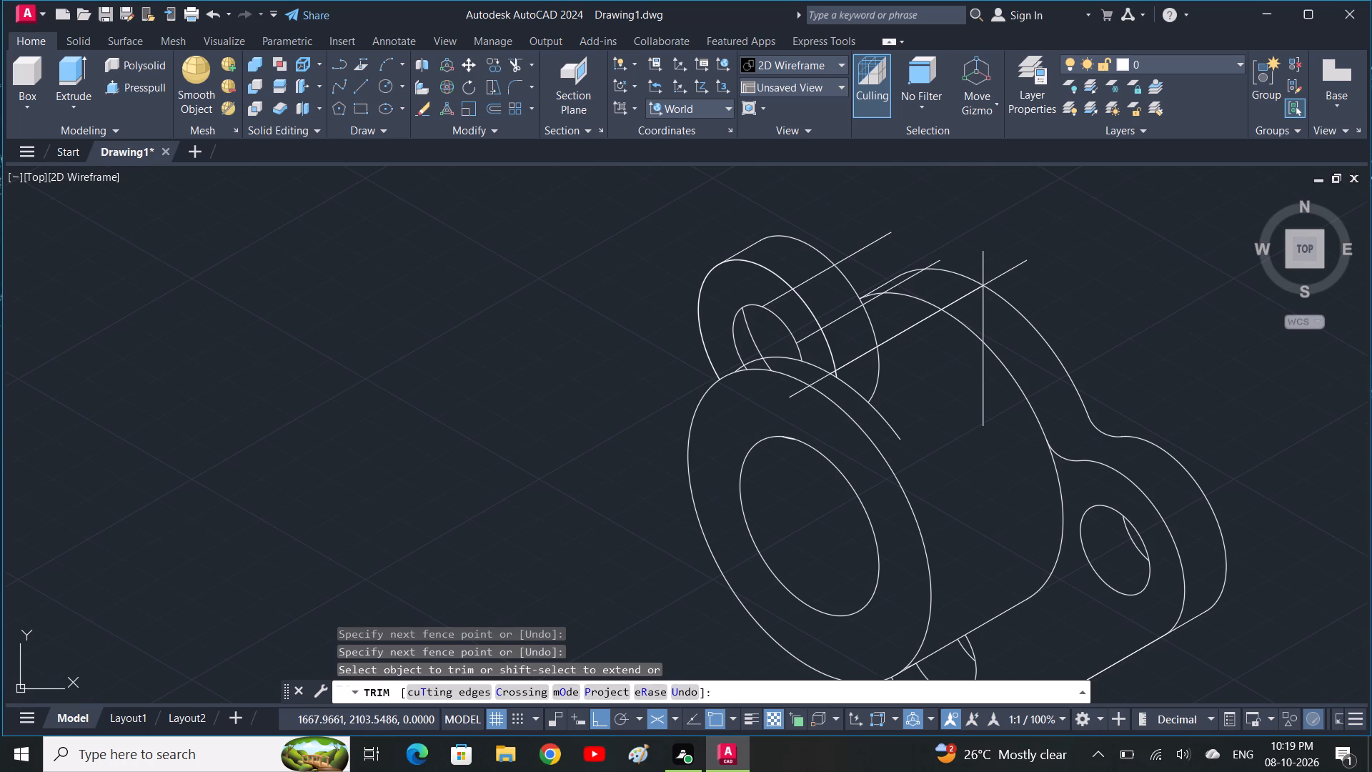
Copy the long 30° line through the vertical line's intersection 35 units to both sides along the other isometric axis.
left_click(923, 319)
type("co")
key("space")
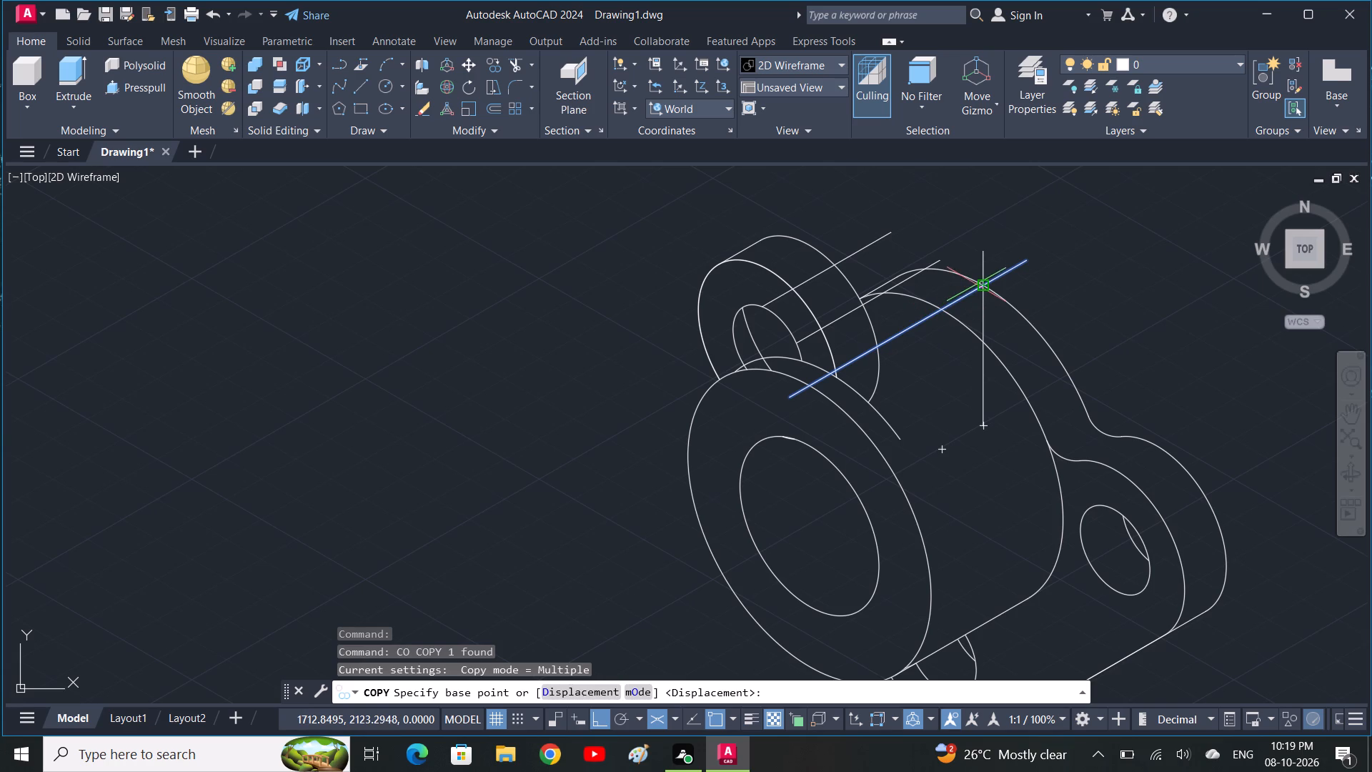
left_click(985, 289)
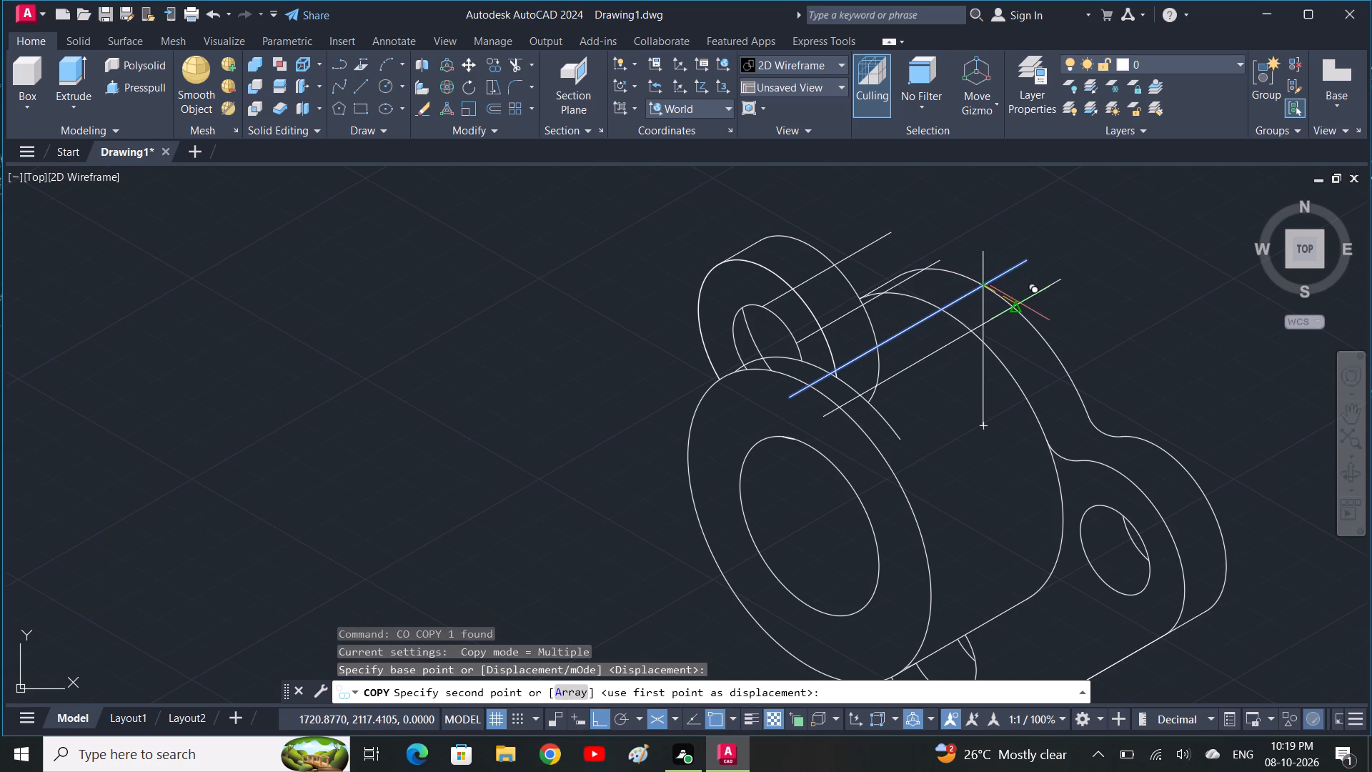
key("1")
type("0")
key("space")
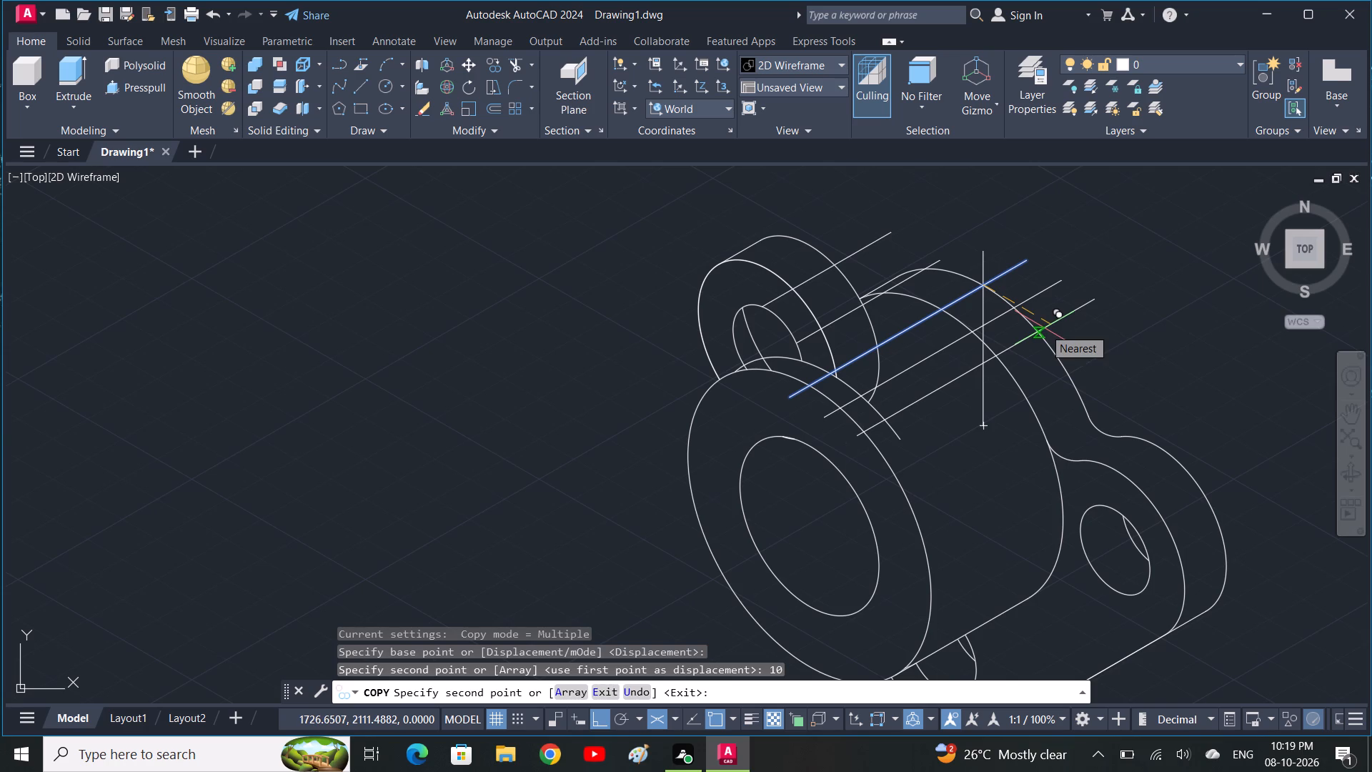
type("u")
key("space")
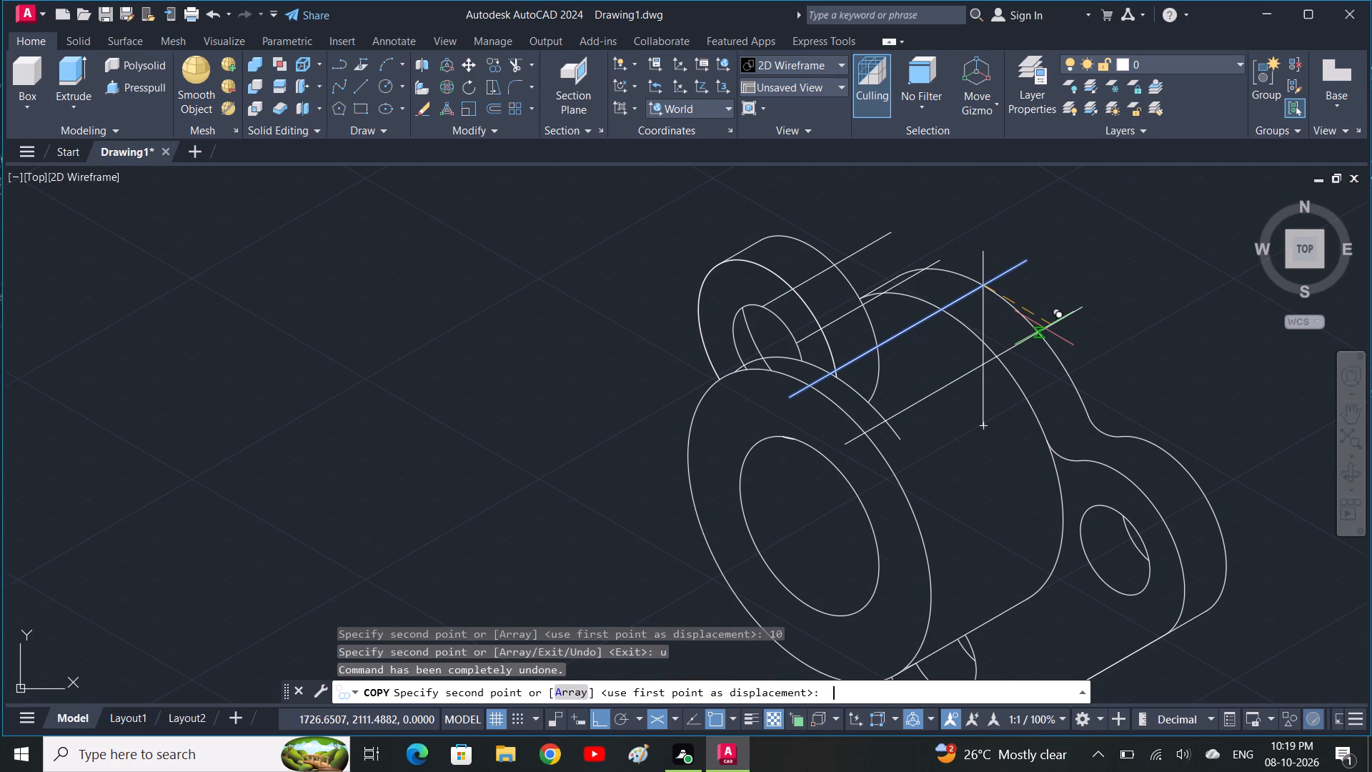
type("35")
key("space")
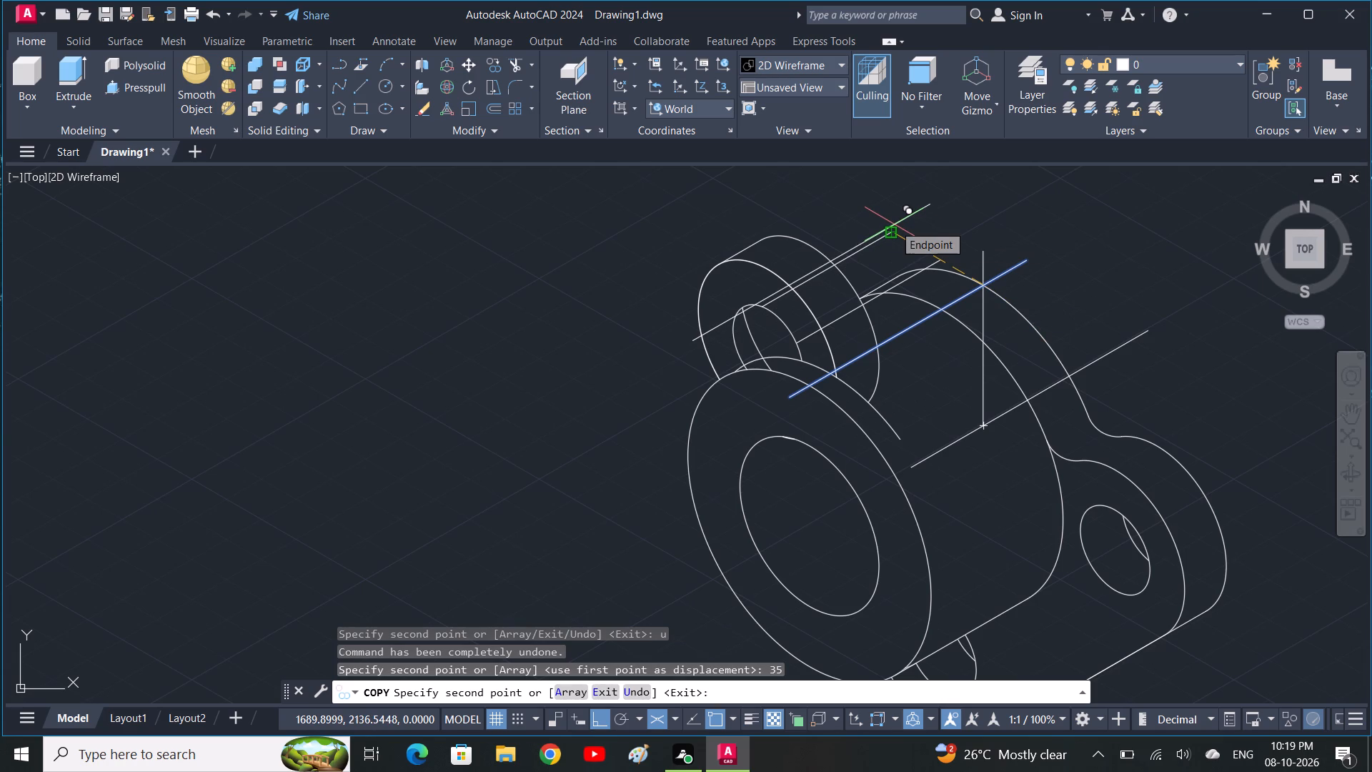
key("3")
type("5")
key("space")
key("space")
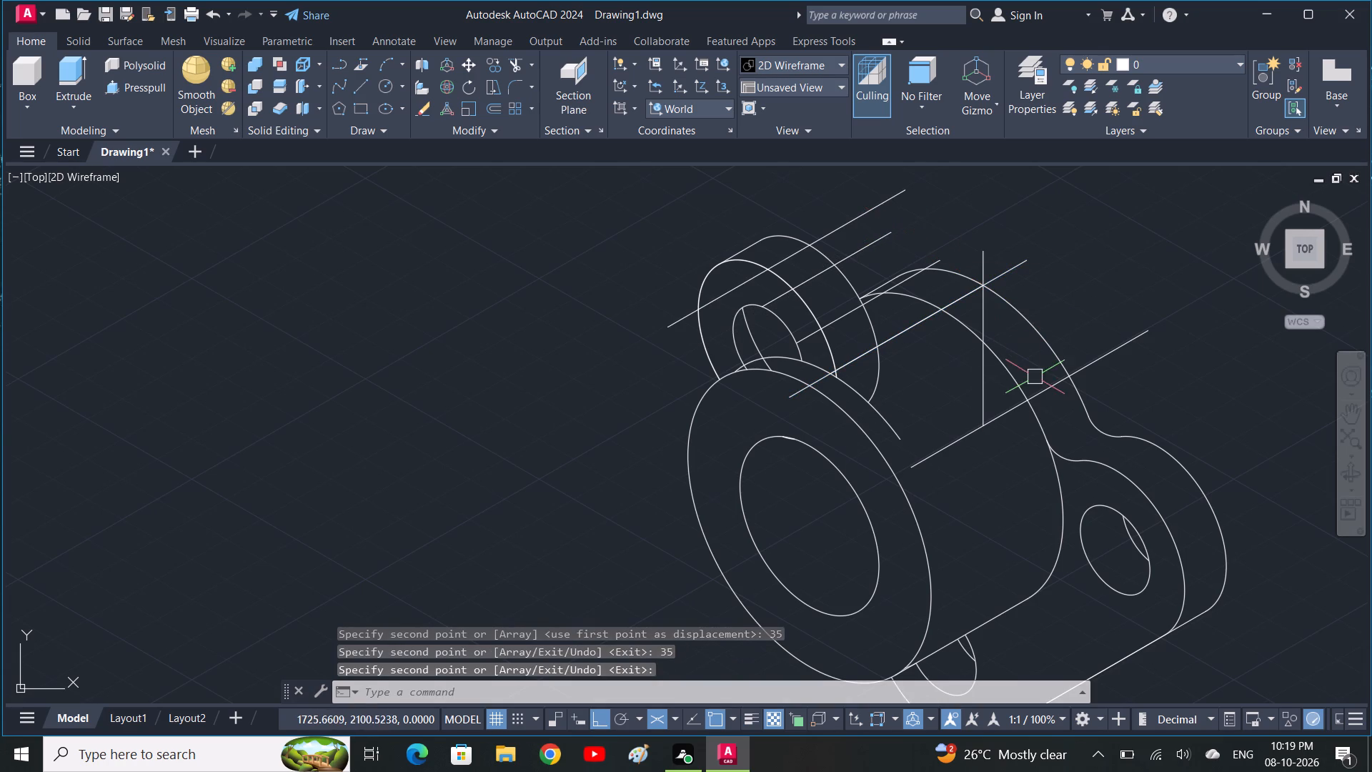
Delete the 30° line tangent to the upper boss's hole and the partial arc behind the large front ellipse.
left_click(841, 262)
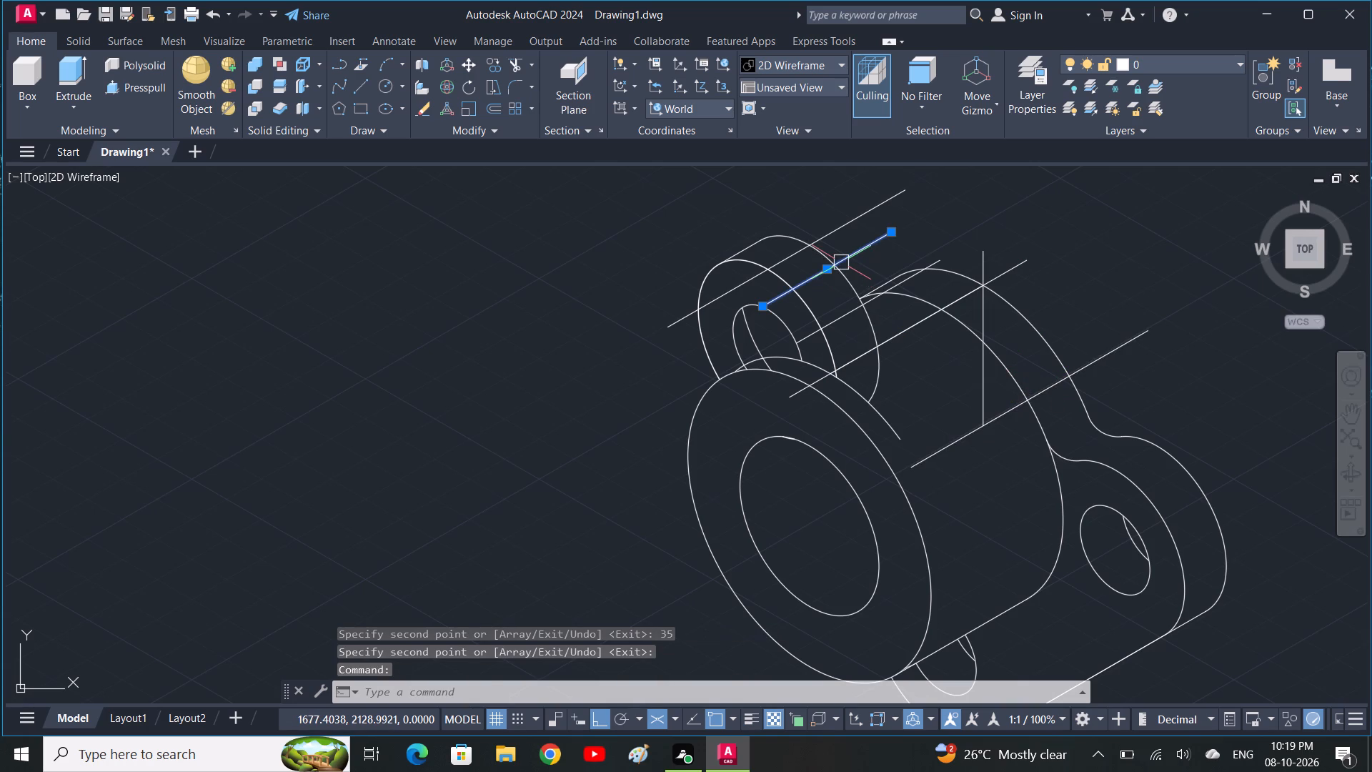
key("Delete")
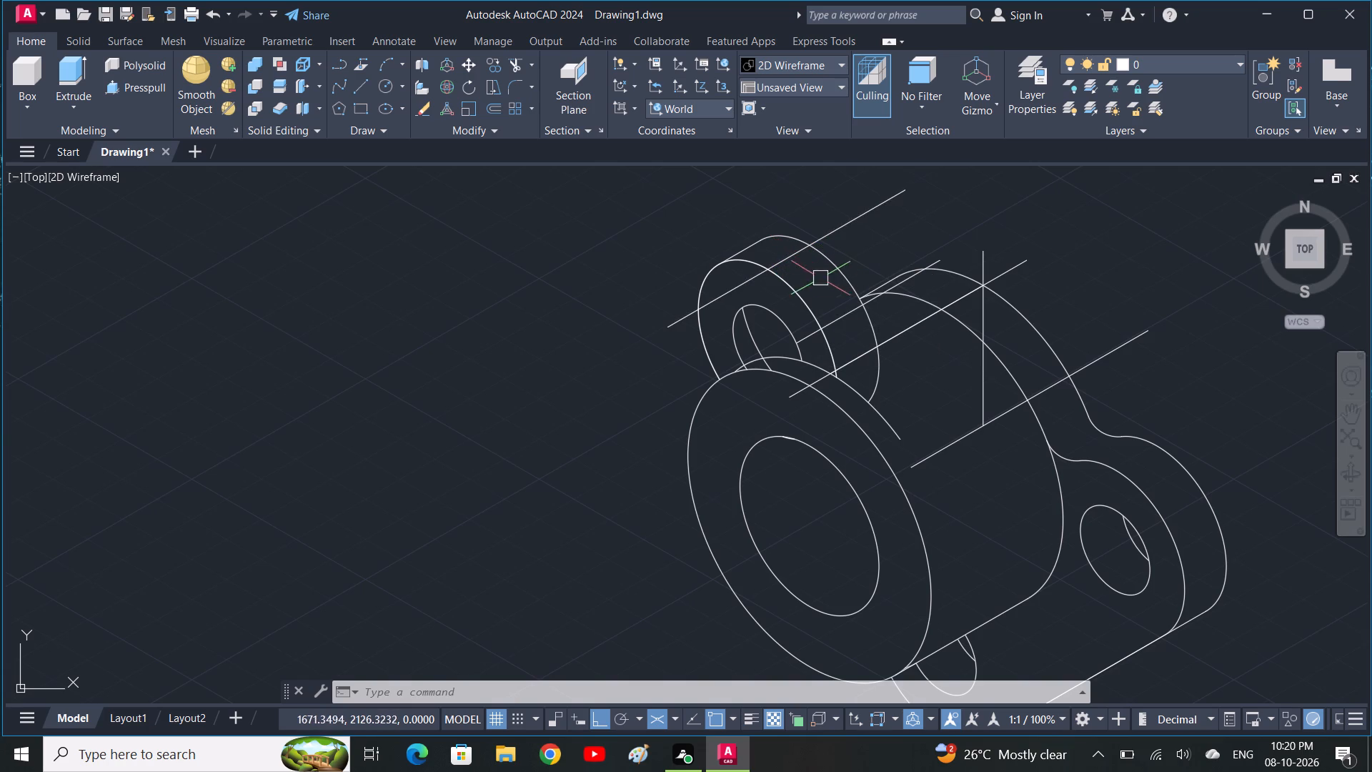
left_click(900, 433)
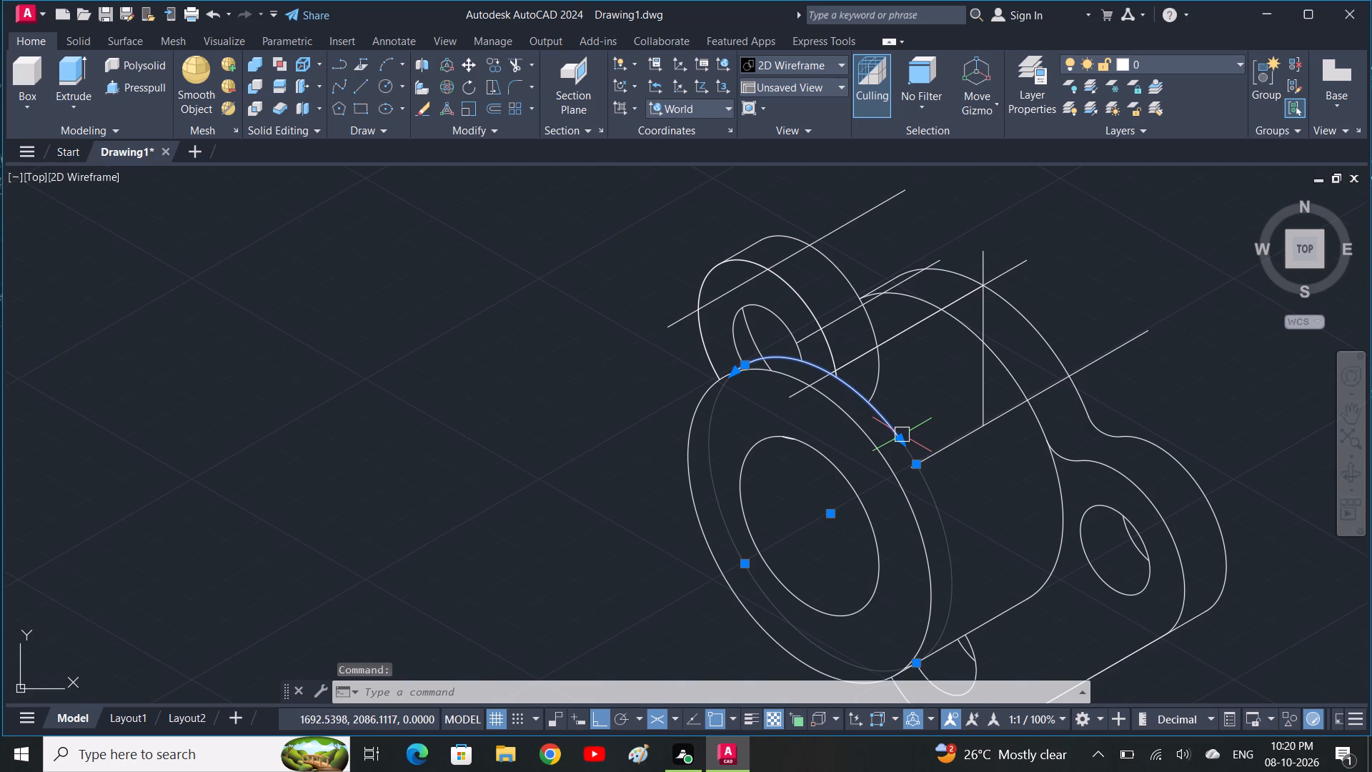
key("Delete")
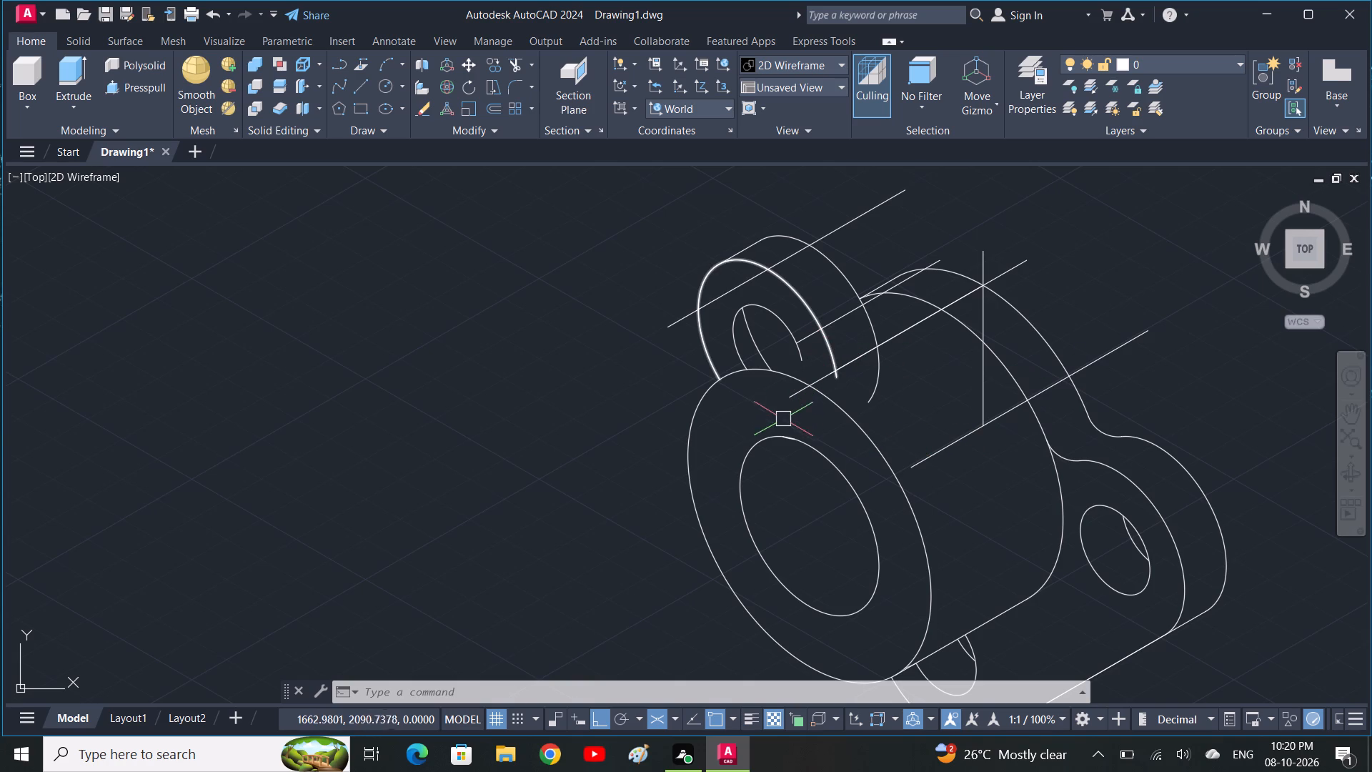
key("e")
key("Escape")
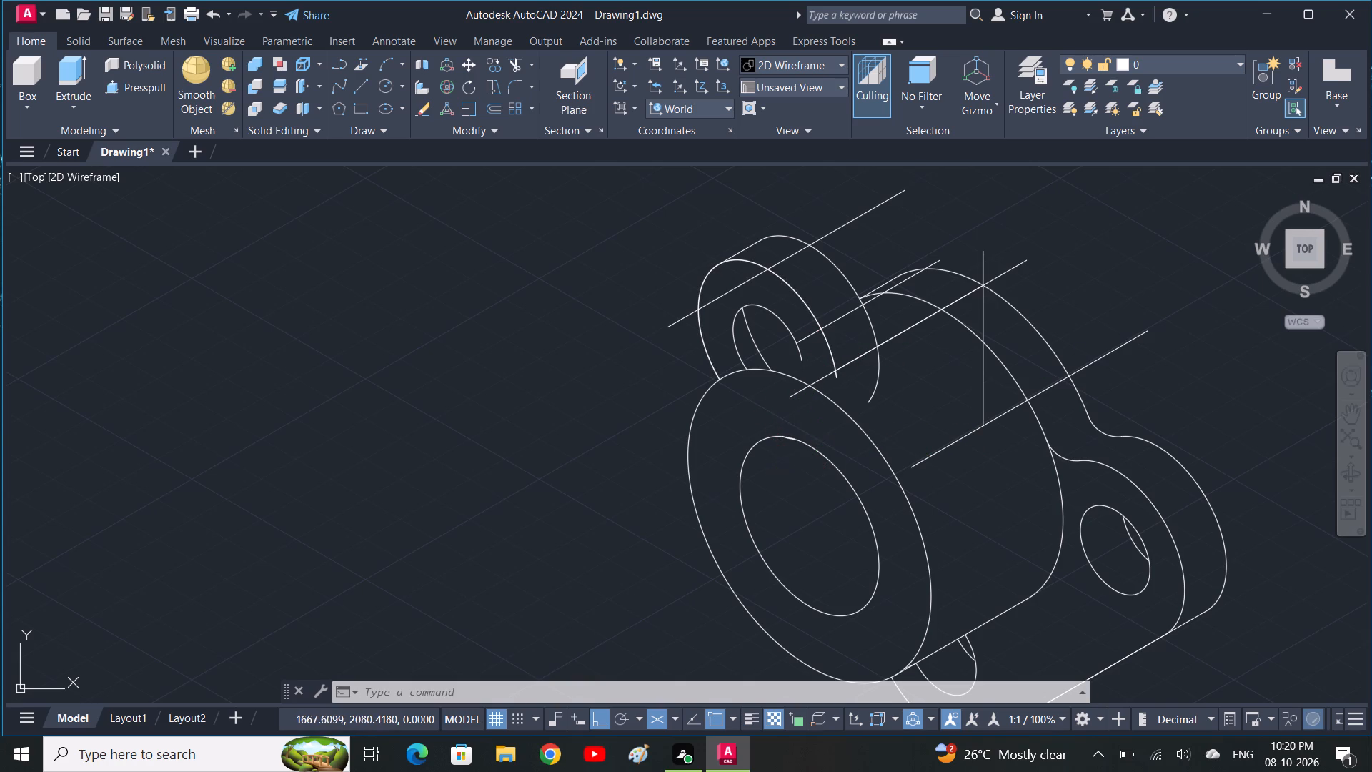
Copy the large front ellipse from its centre 6 units along the 30° direction.
left_click(902, 500)
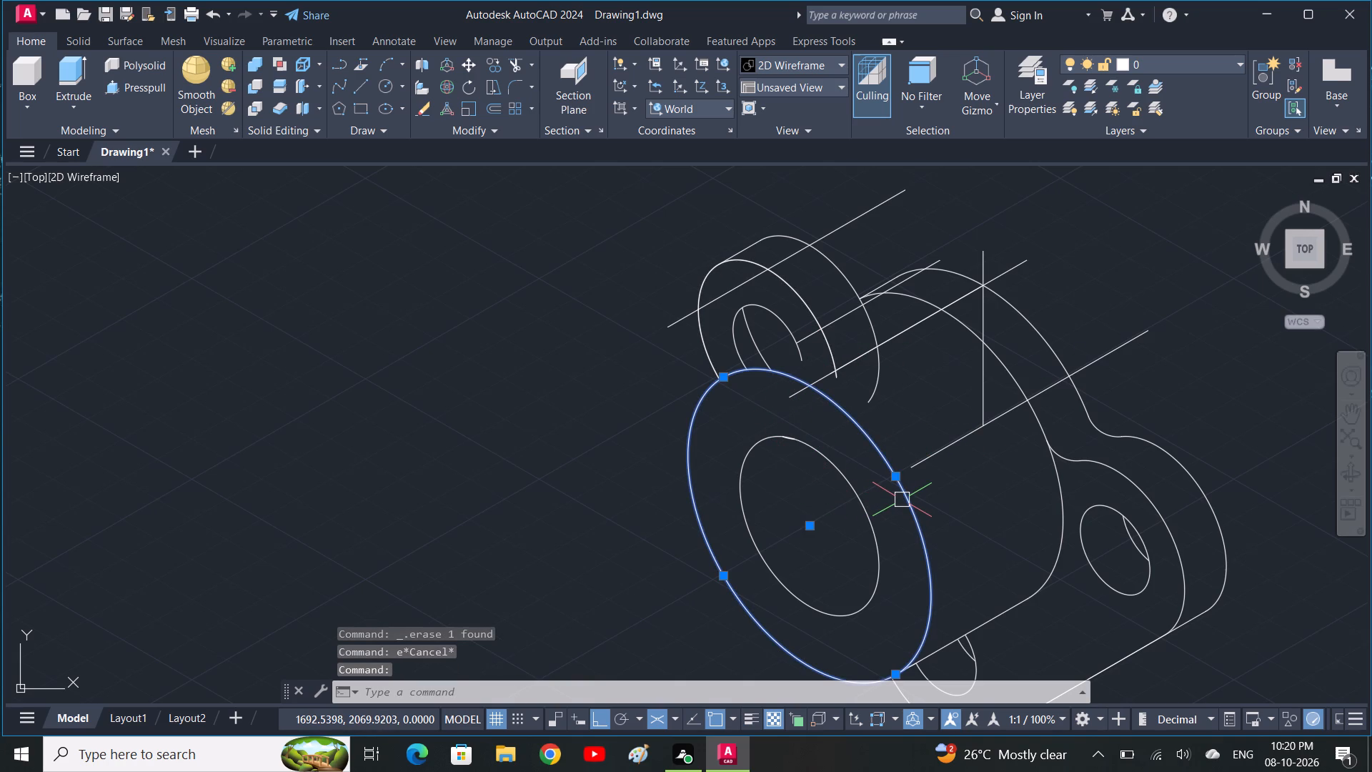
type("co")
key("space")
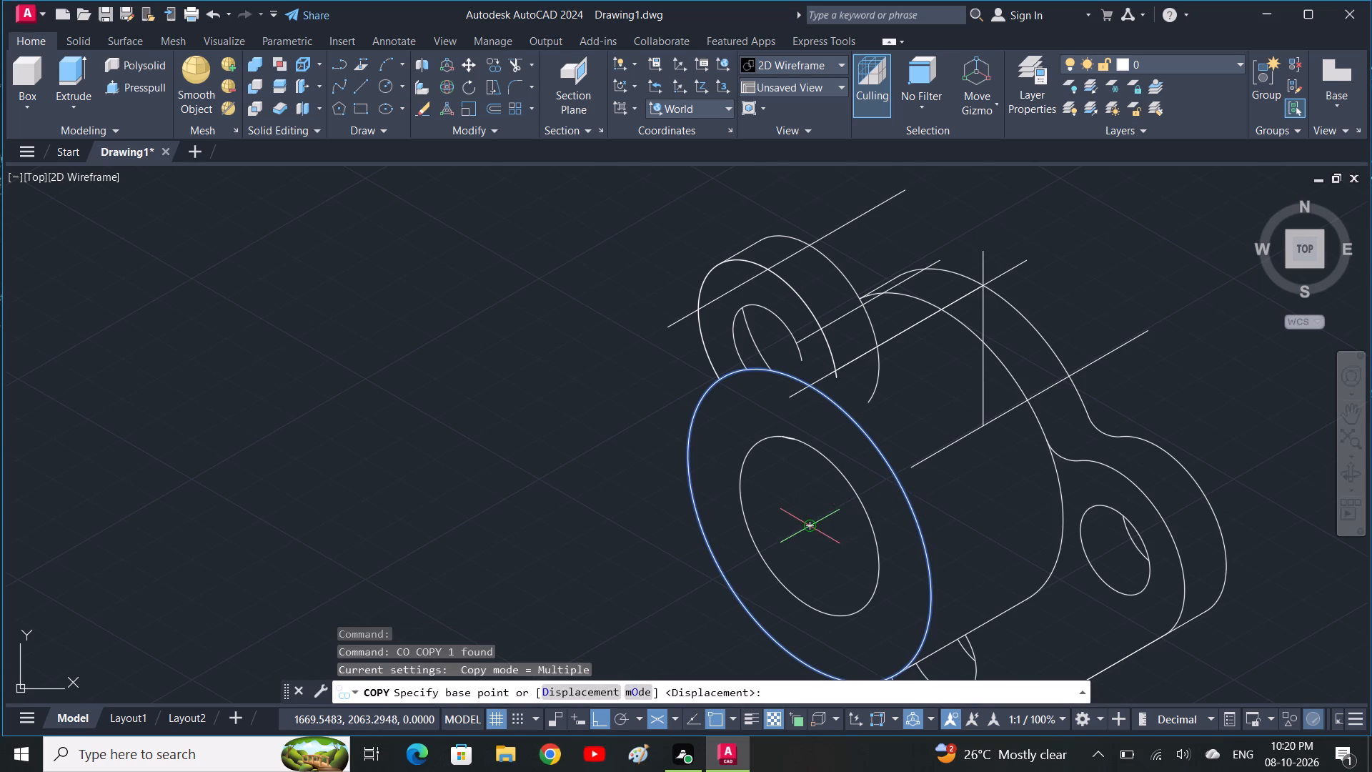
left_click(815, 526)
type("6")
key("space")
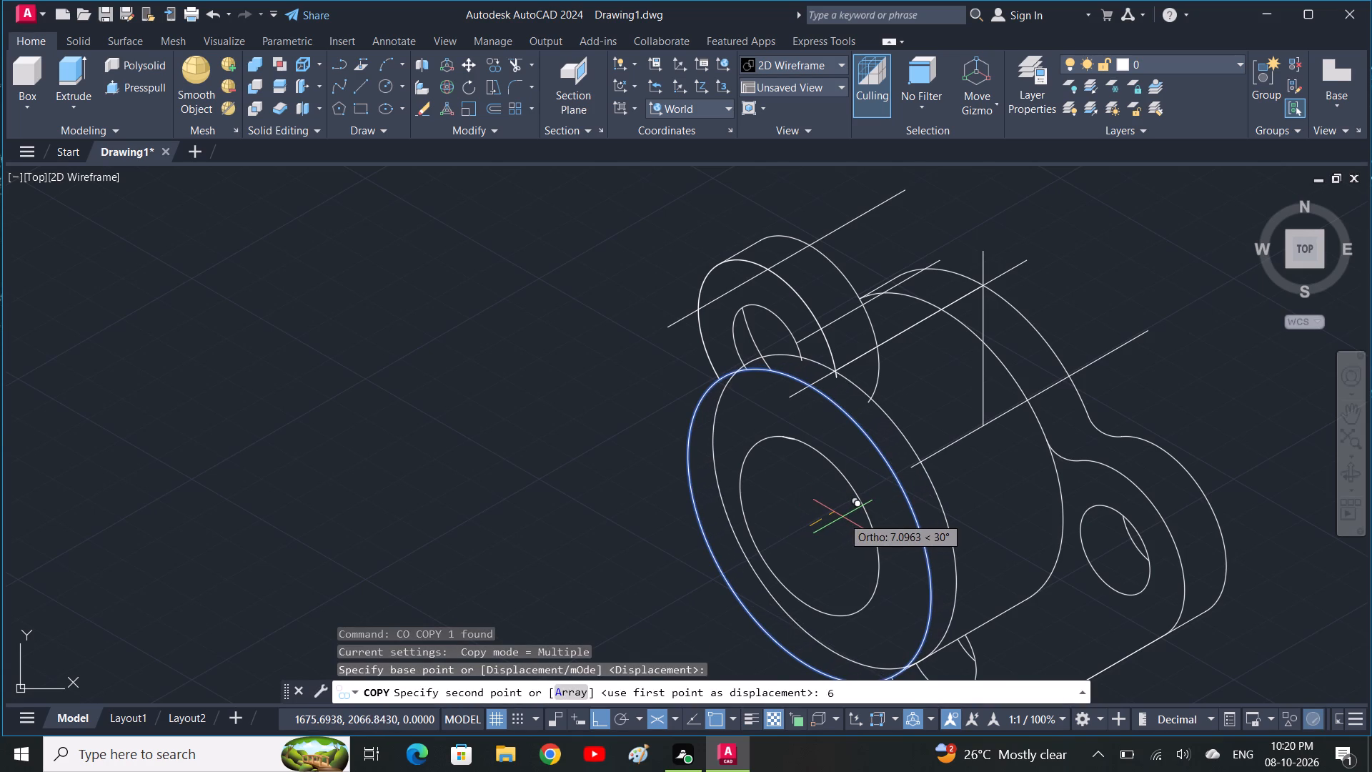
key("space")
Trim the part of the copied ellipse hidden inside the large front ellipse.
type("tr")
key("space")
left_click(712, 435)
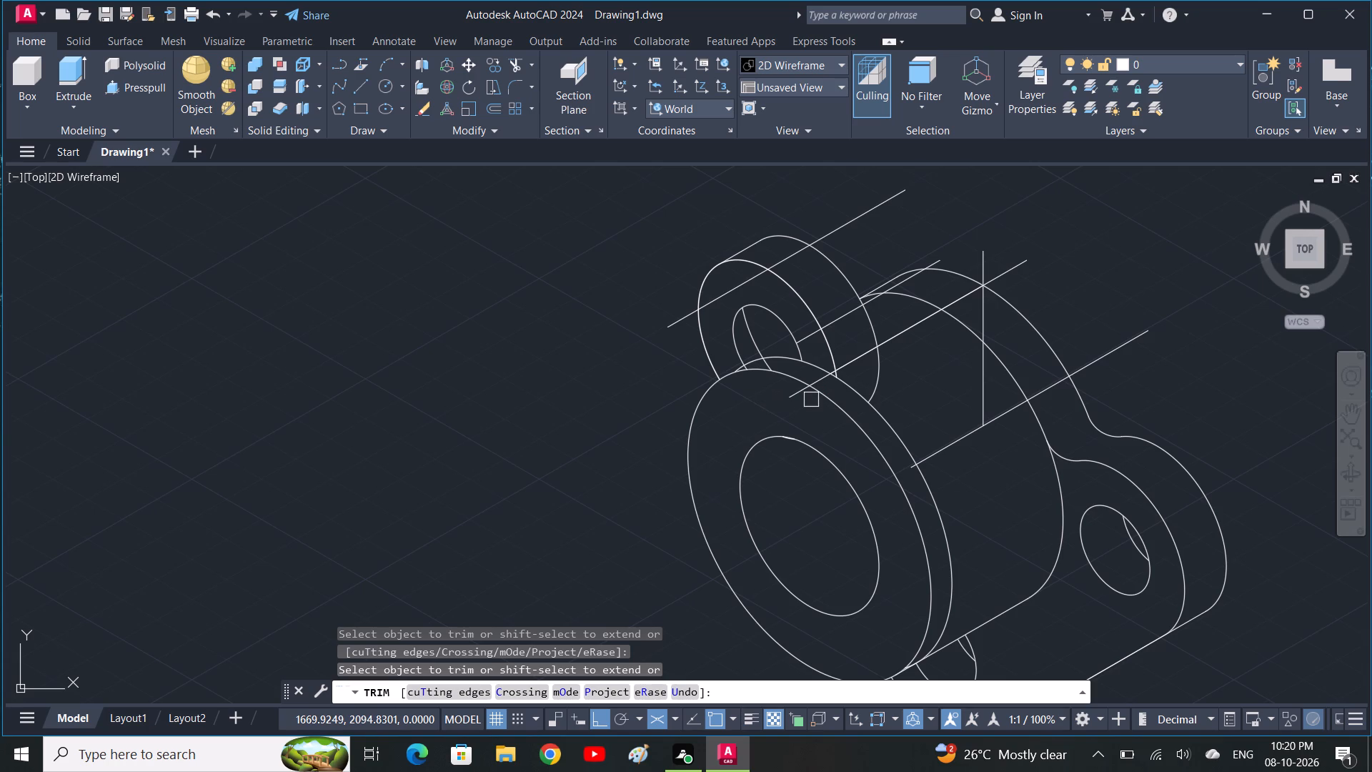
key("Escape")
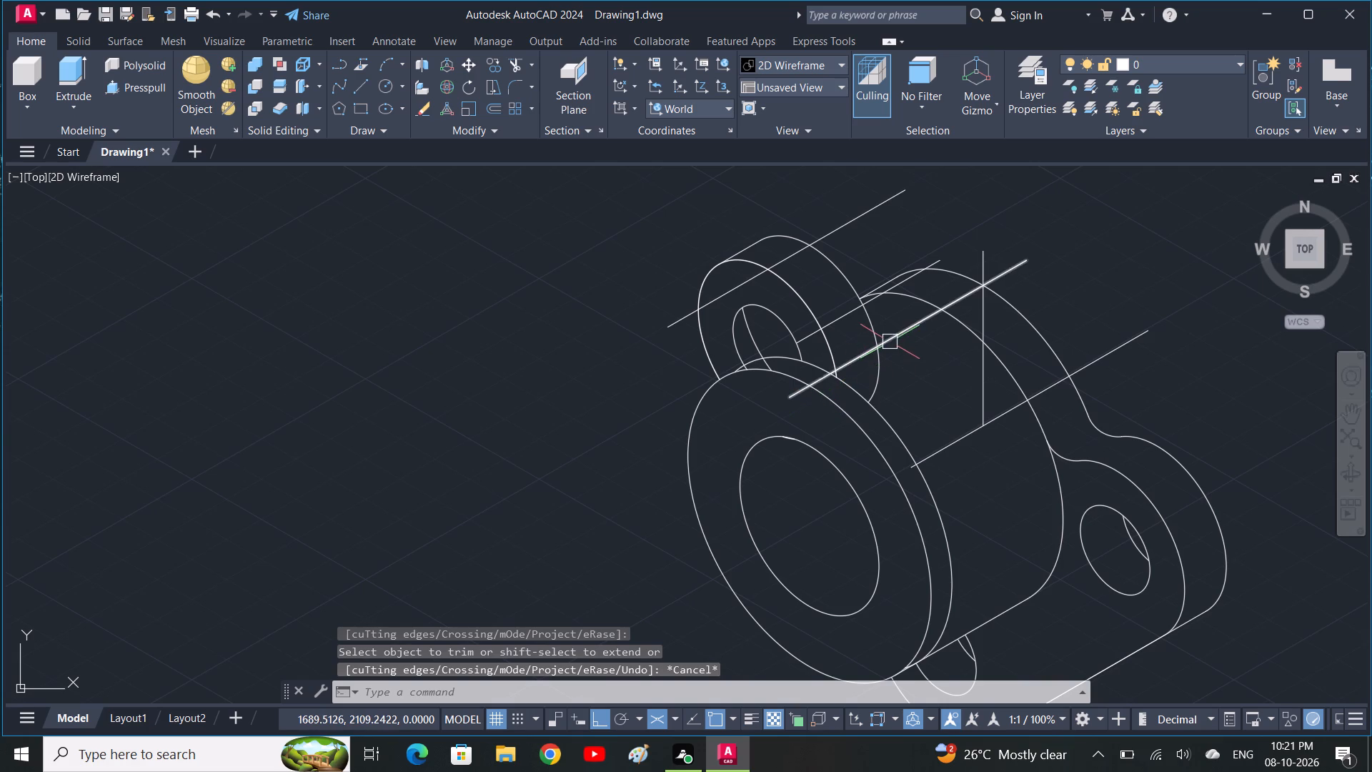
Copy the long middle 30° line from the vertical line's intersection 25 units to both sides along the other isometric axis.
left_click(890, 342)
type("co")
key("space")
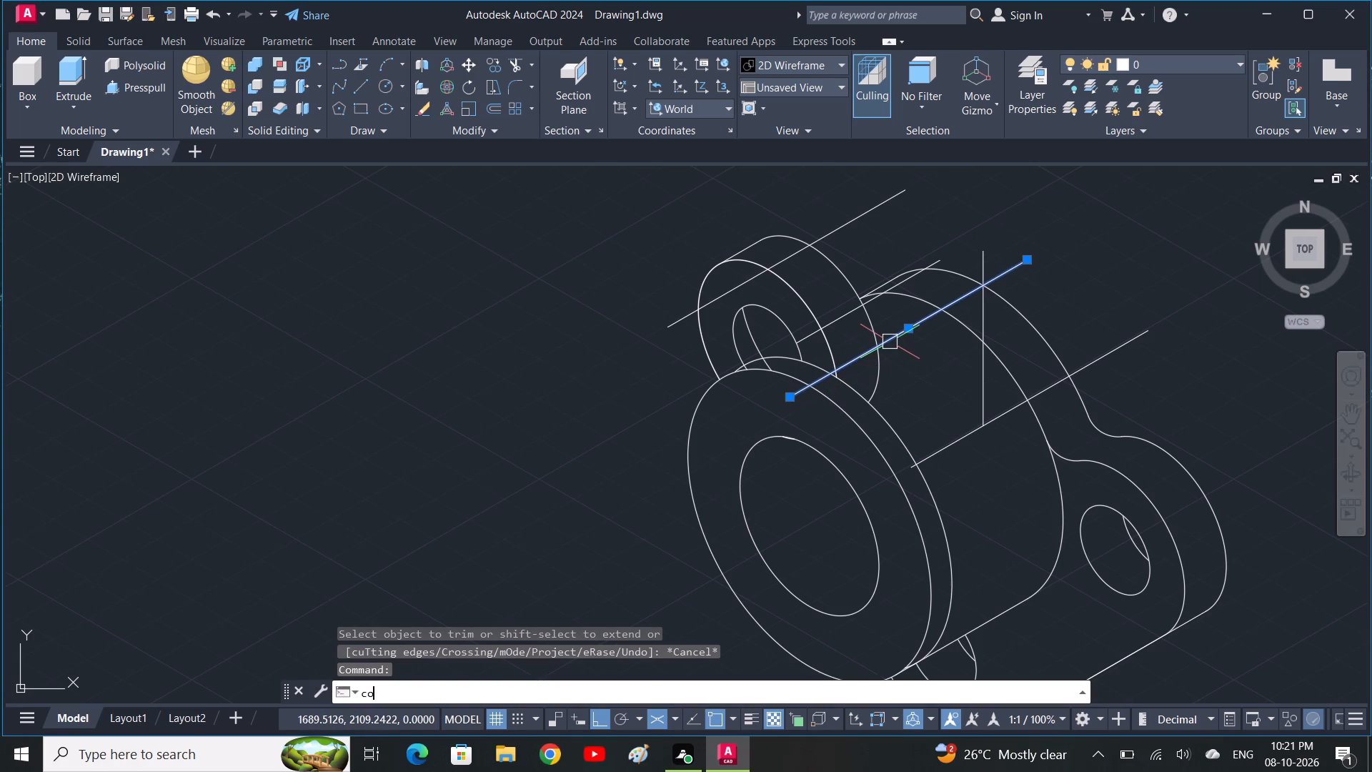
left_click(983, 286)
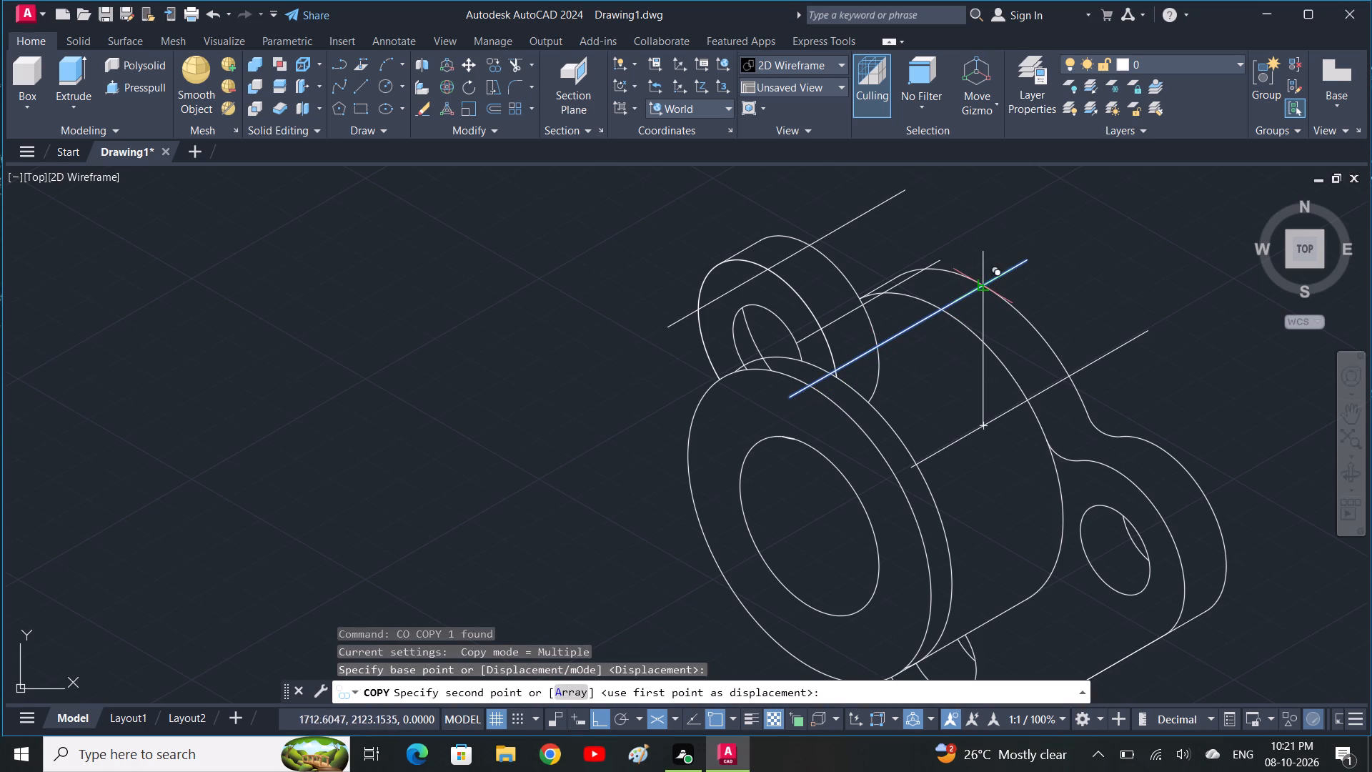
key("2")
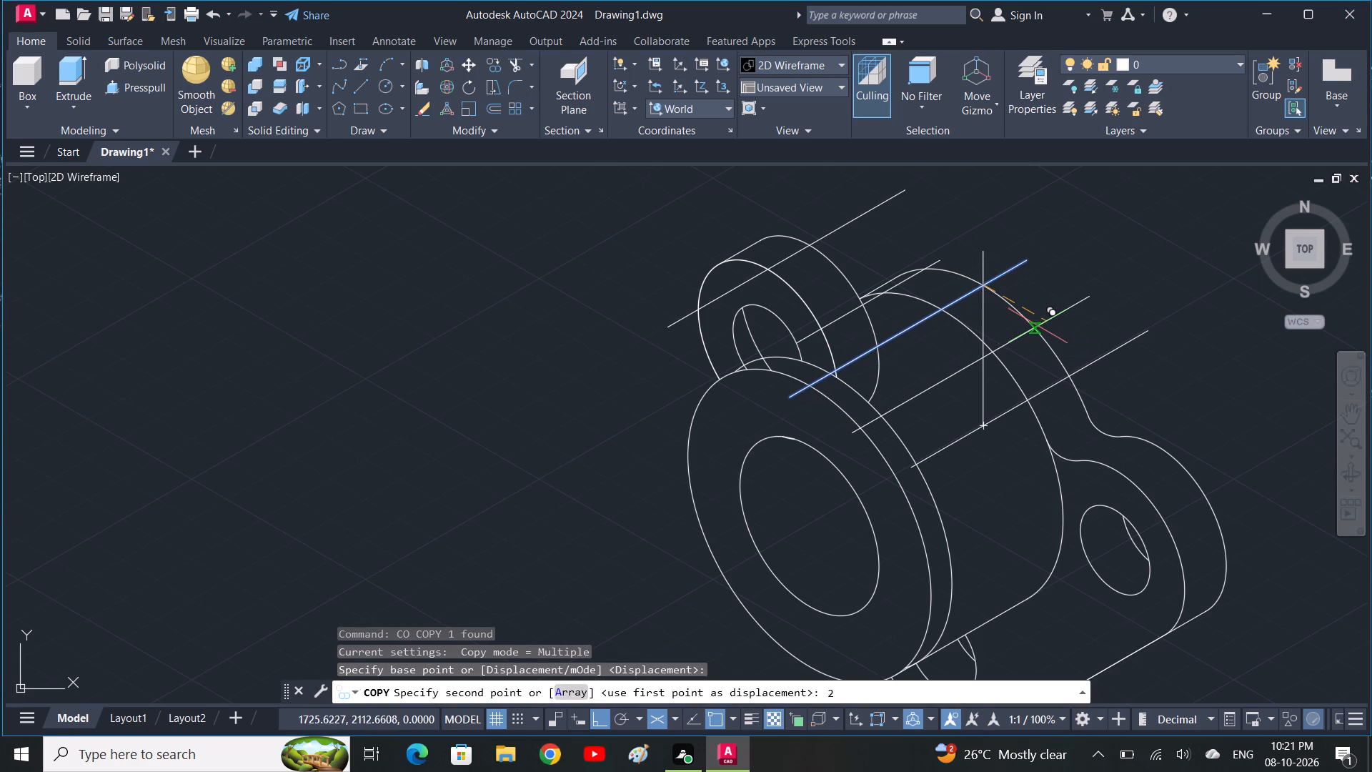
key("5")
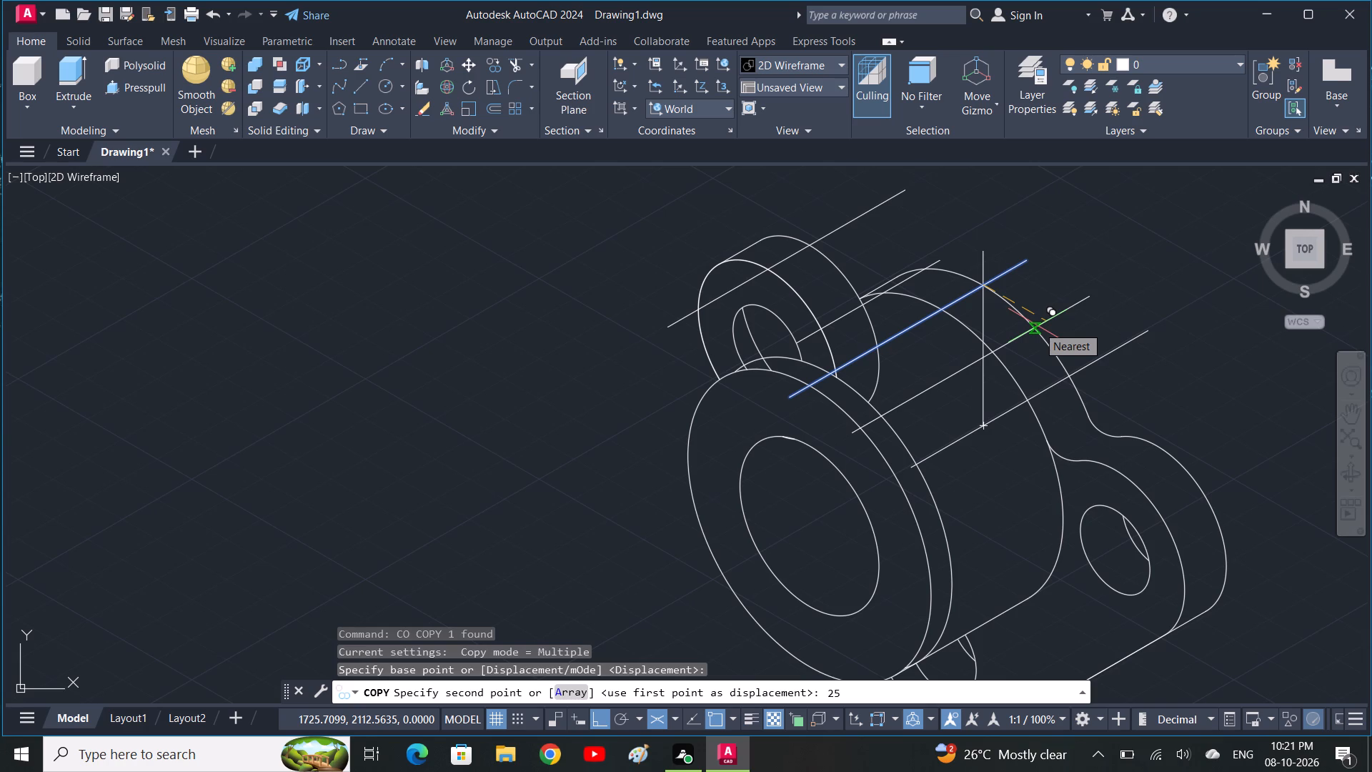
key("space")
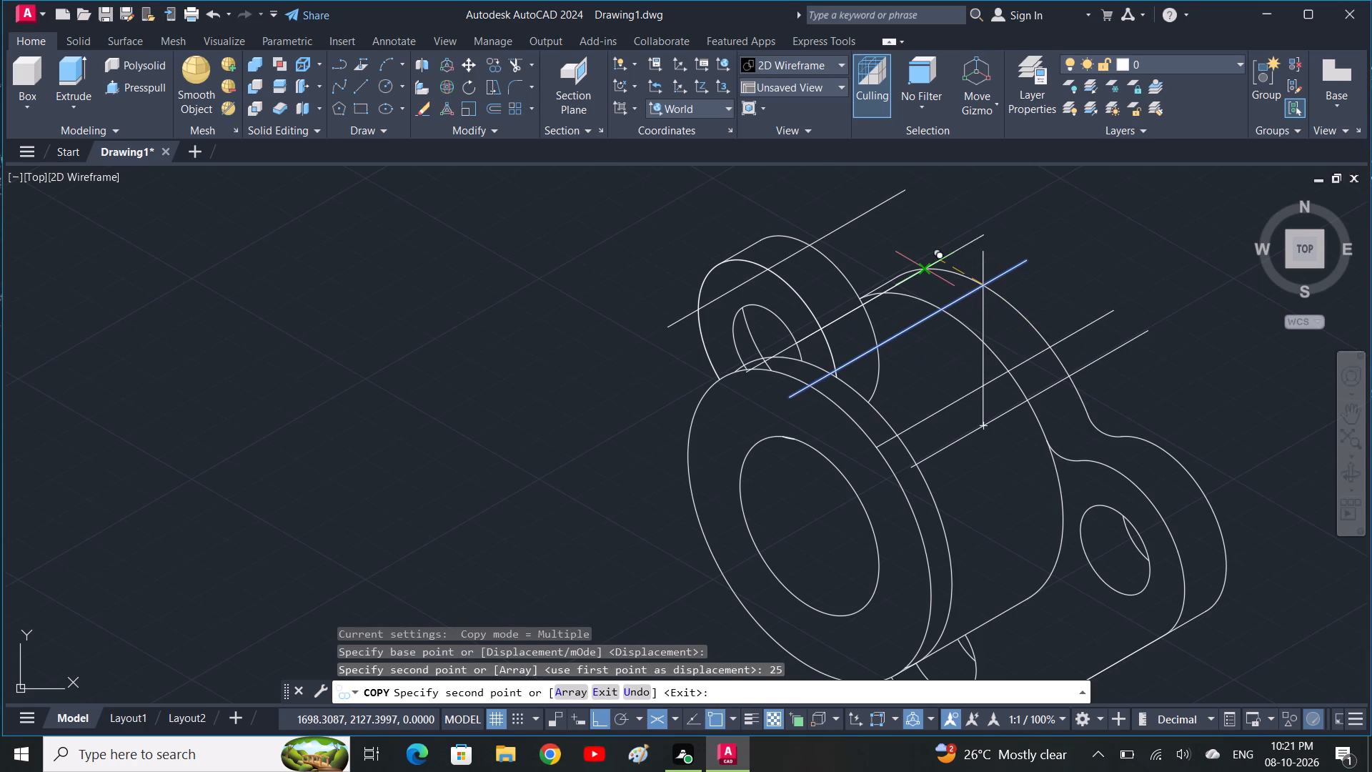
type("25")
key("space")
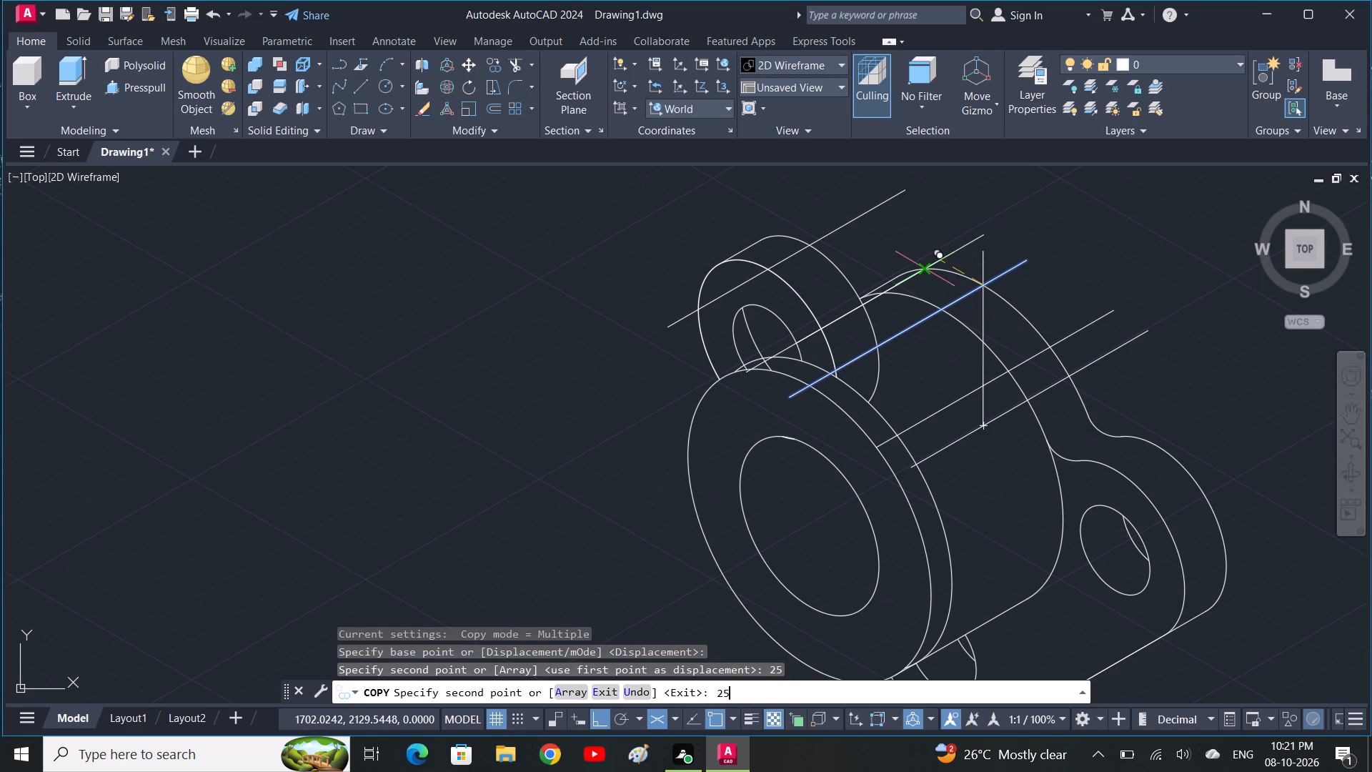
key("space")
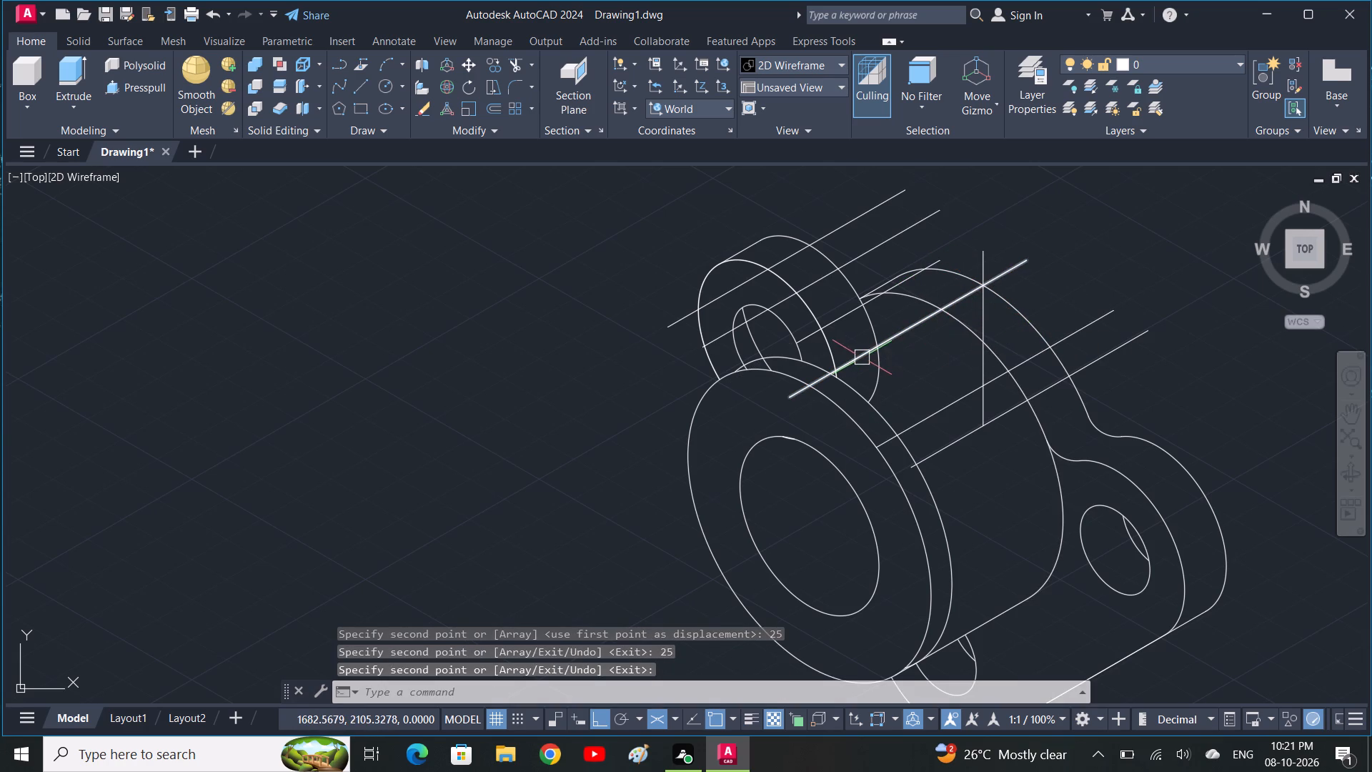
Delete the short 30° line running from the upper boss's hole toward the rear flange edge.
left_click(861, 308)
key("Delete")
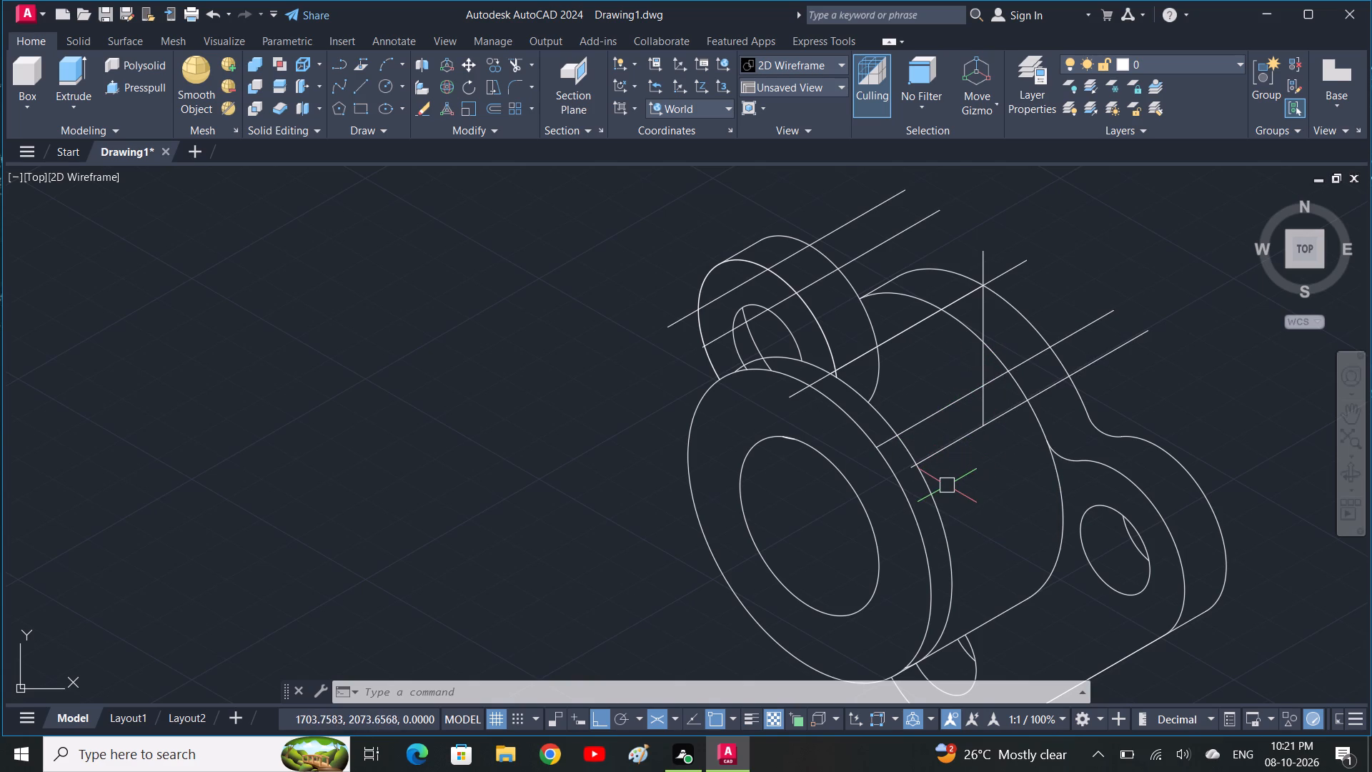
Trim the copied ellipse below the lower line offset 35 units.
type("tr")
key("space")
left_click_drag(942, 494, 942, 498)
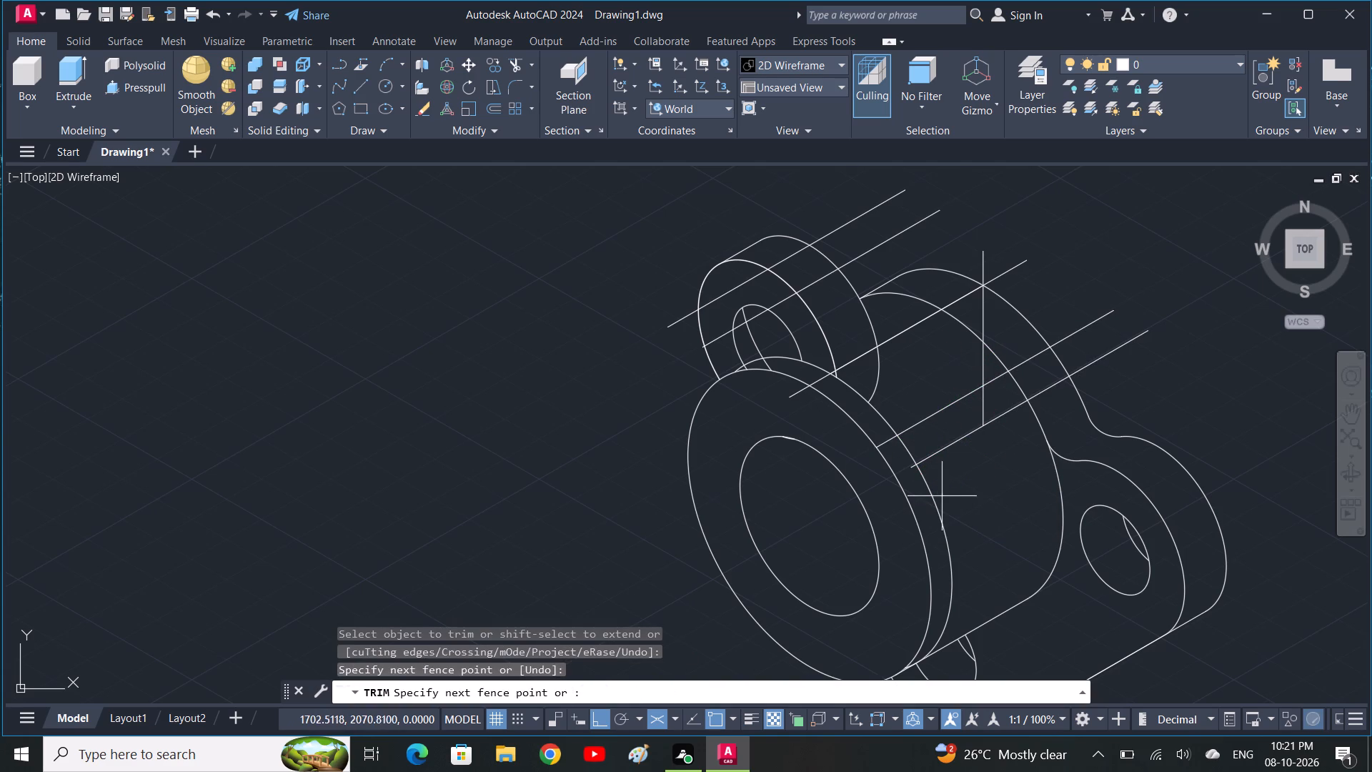
left_click_drag(942, 498, 931, 511)
Trim the ends of the two lower offset lines that extend past the copied rim ellipse.
scroll(908, 479, "up", 2)
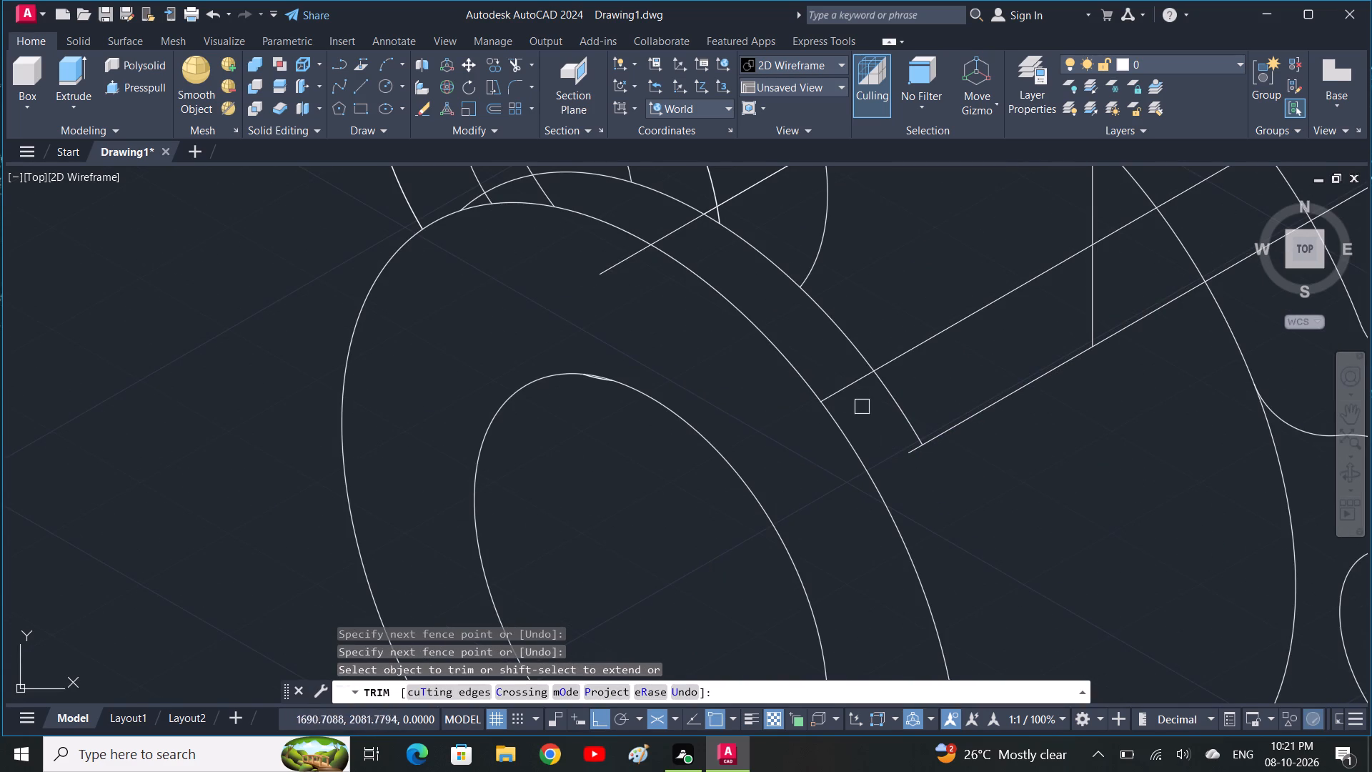
left_click_drag(837, 365, 917, 455)
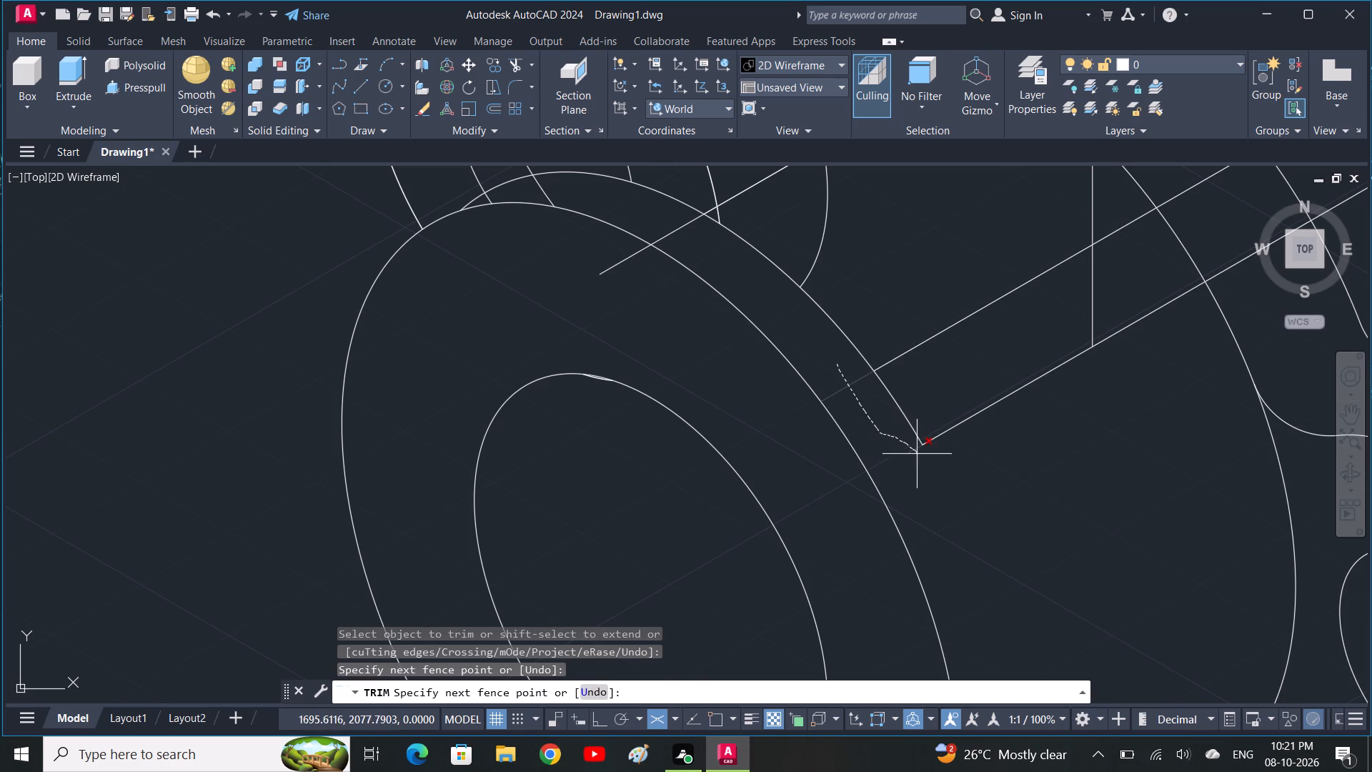
left_click_drag(917, 455, 921, 459)
scroll(867, 470, "down", 1)
middle_click_drag(800, 337, 802, 343)
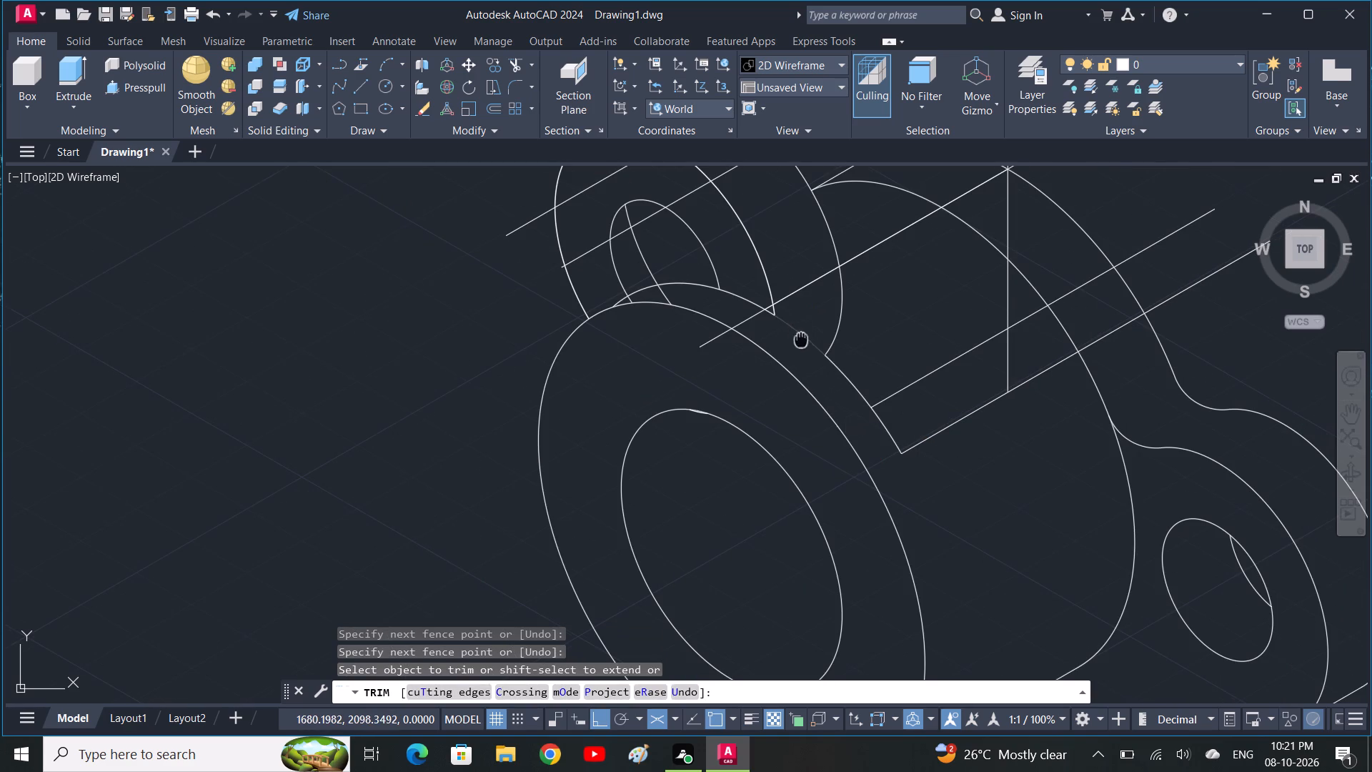
Trim the long middle 30° line where it runs past the rim ellipse and inside the large front ellipse.
middle_click_drag(802, 343, 968, 513)
scroll(918, 501, "up", 3)
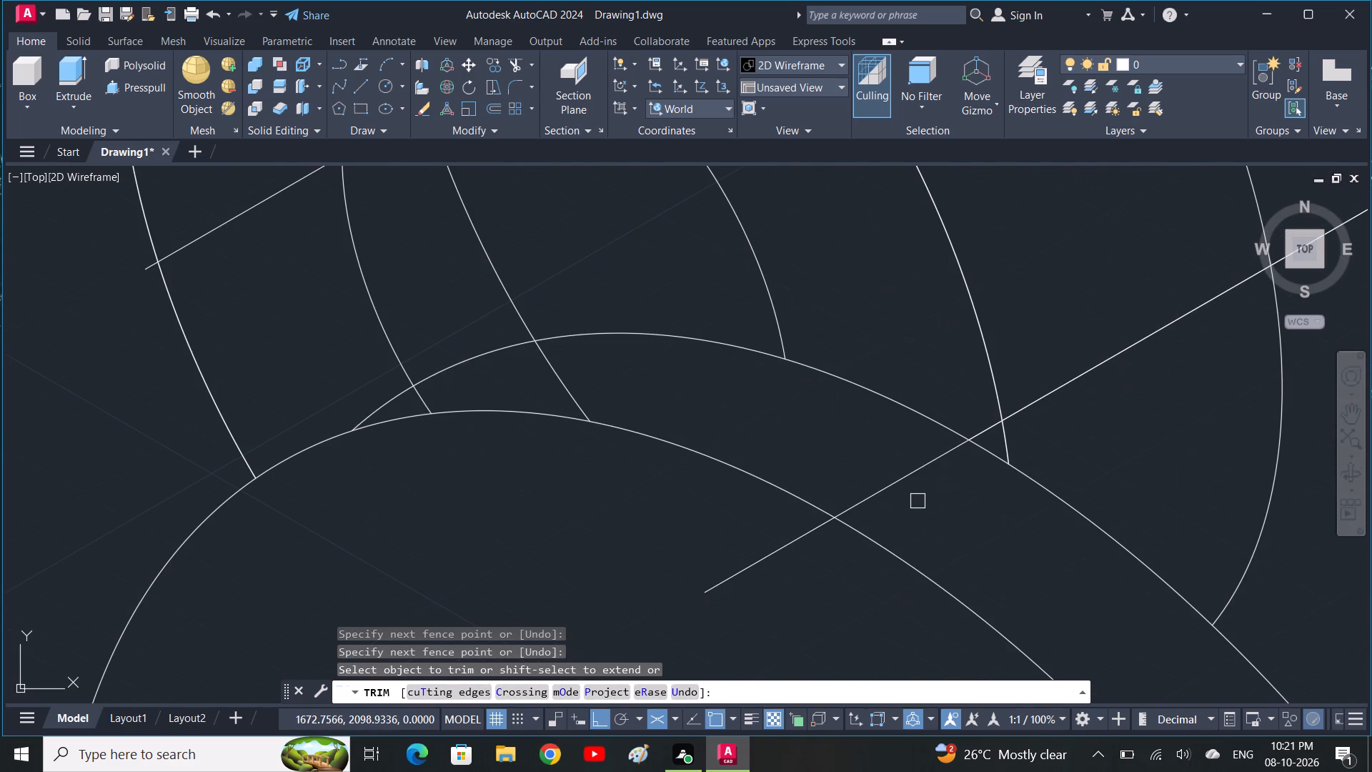
left_click_drag(918, 501, 878, 452)
left_click_drag(810, 578, 771, 546)
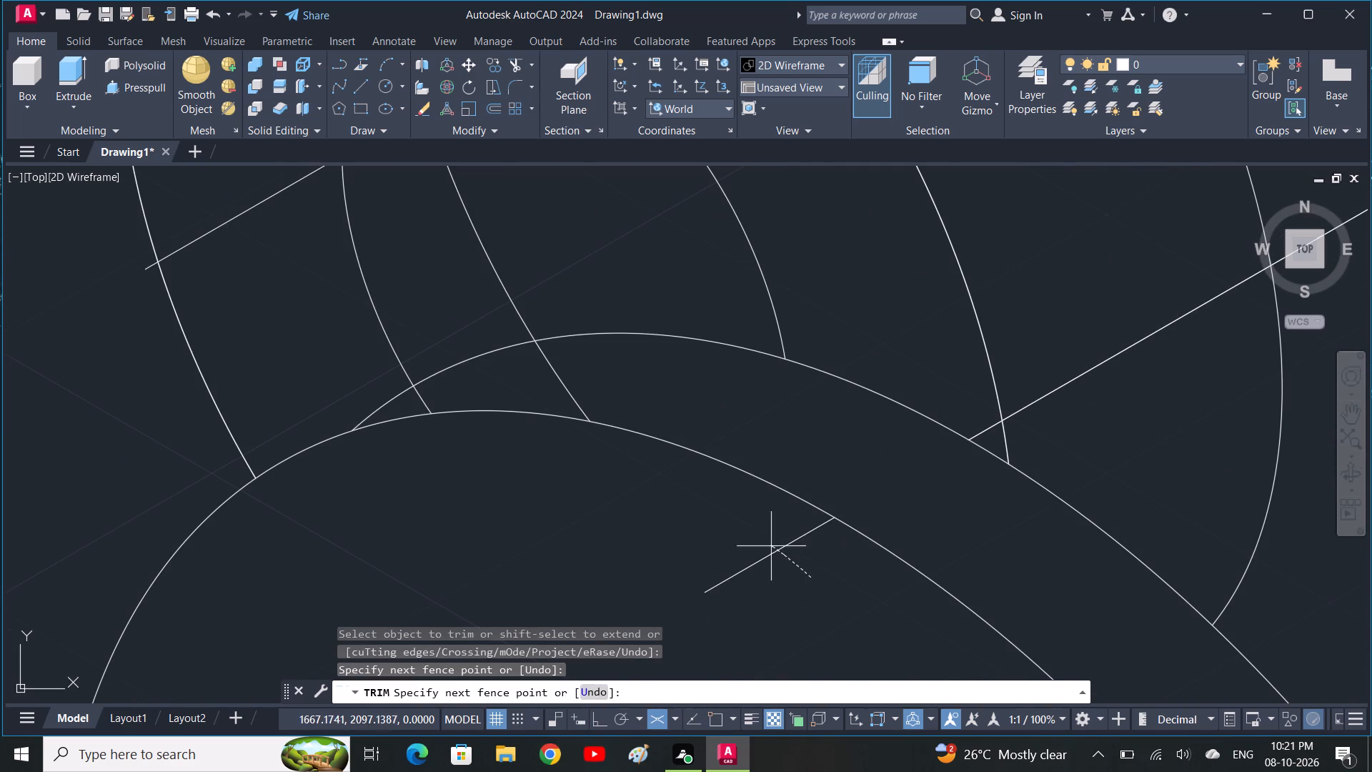
left_click_drag(771, 546, 752, 535)
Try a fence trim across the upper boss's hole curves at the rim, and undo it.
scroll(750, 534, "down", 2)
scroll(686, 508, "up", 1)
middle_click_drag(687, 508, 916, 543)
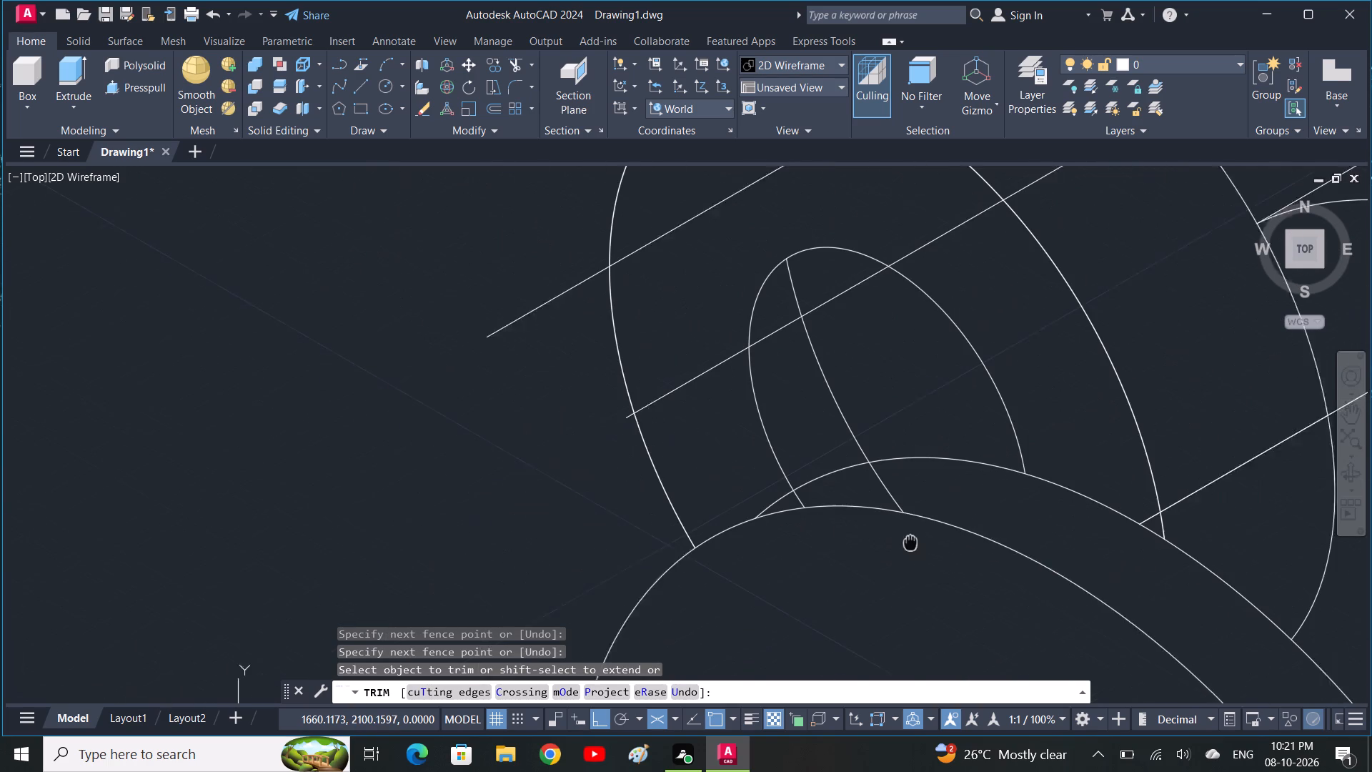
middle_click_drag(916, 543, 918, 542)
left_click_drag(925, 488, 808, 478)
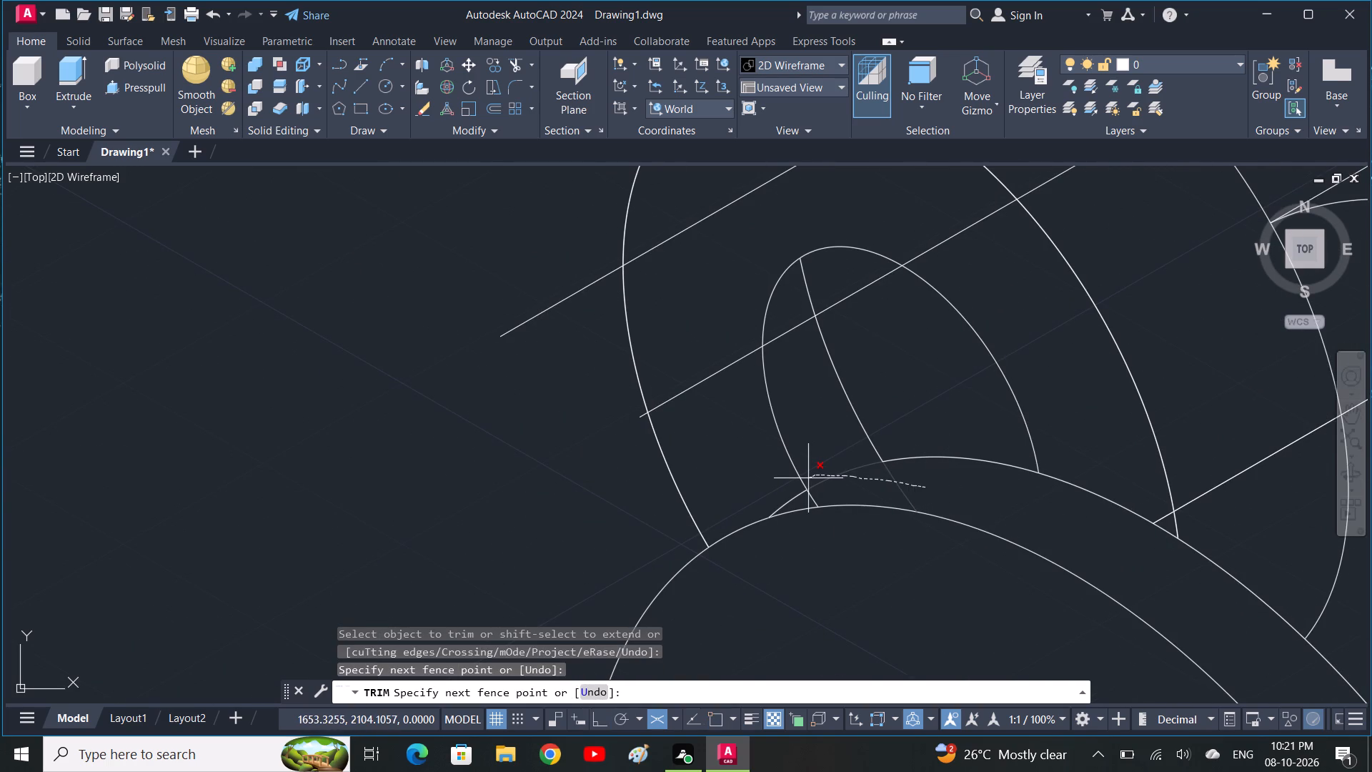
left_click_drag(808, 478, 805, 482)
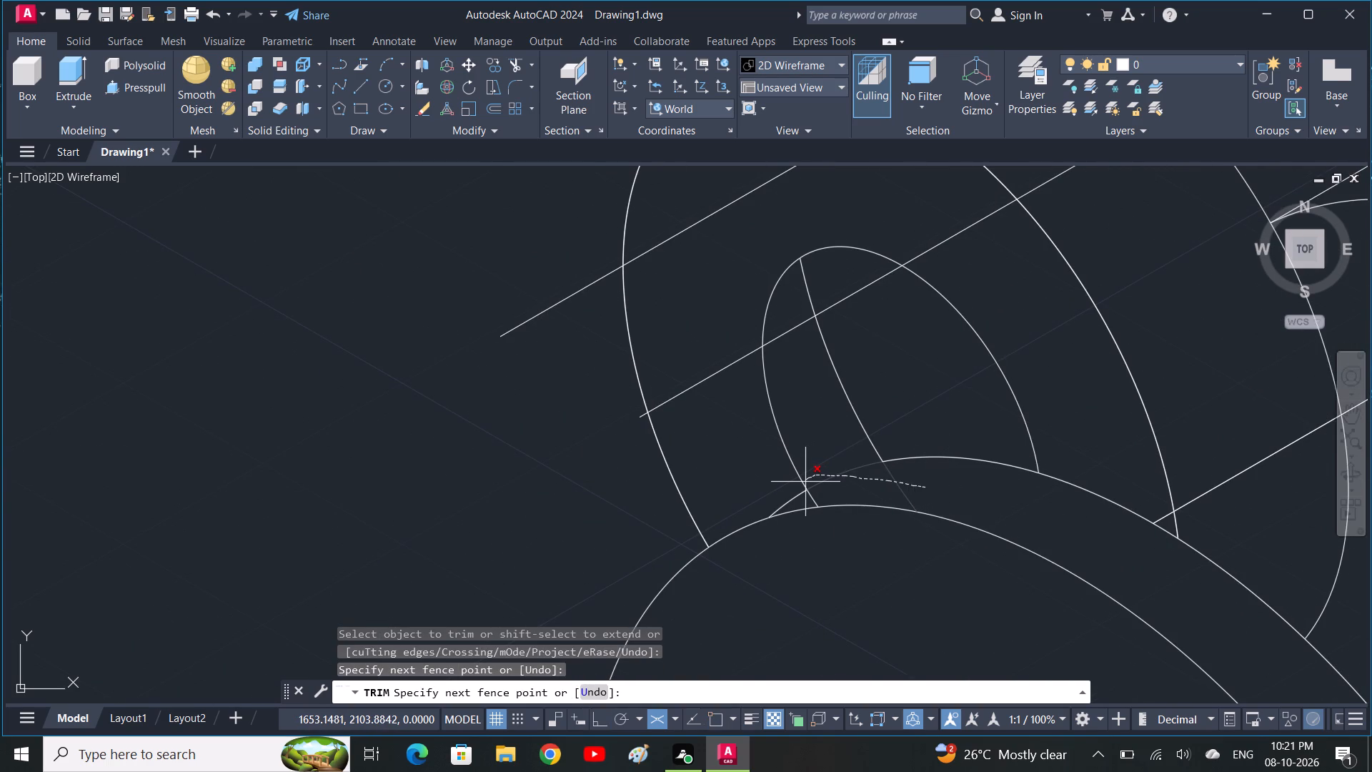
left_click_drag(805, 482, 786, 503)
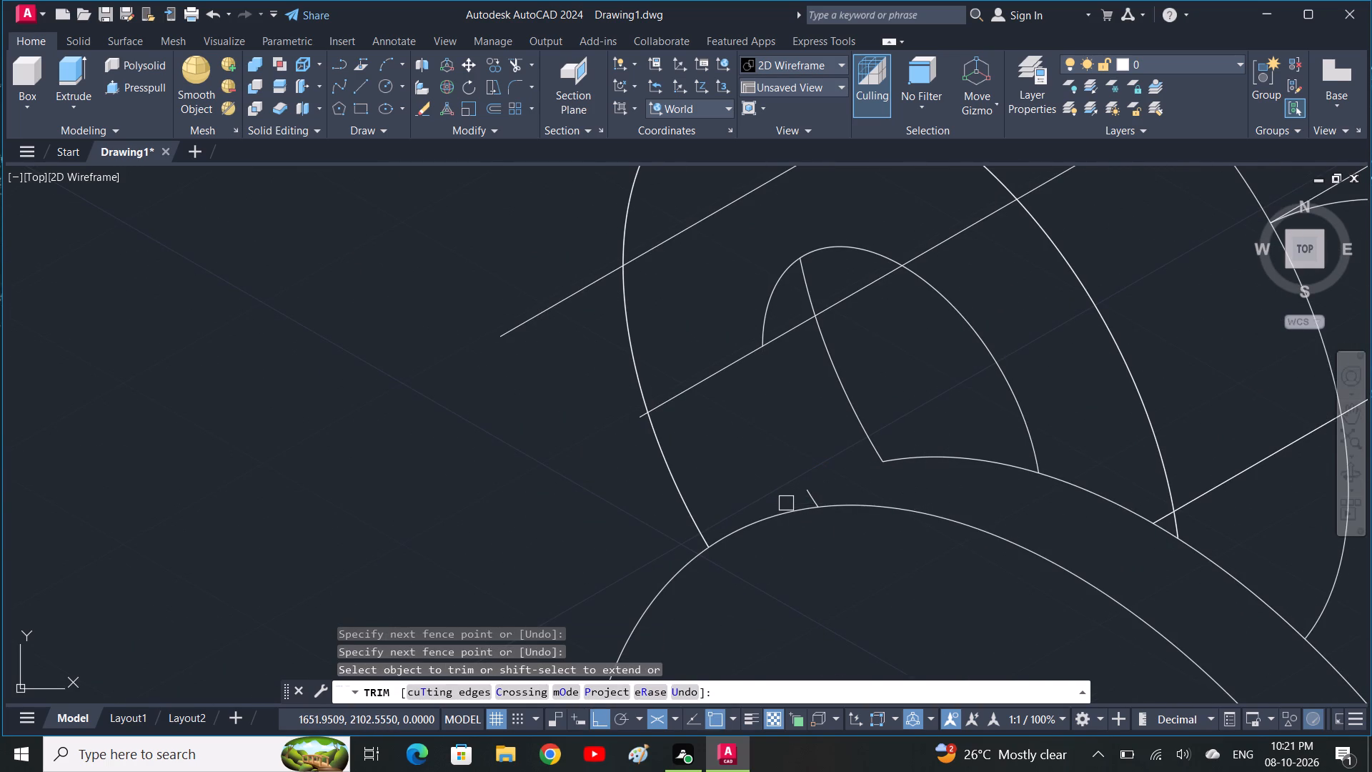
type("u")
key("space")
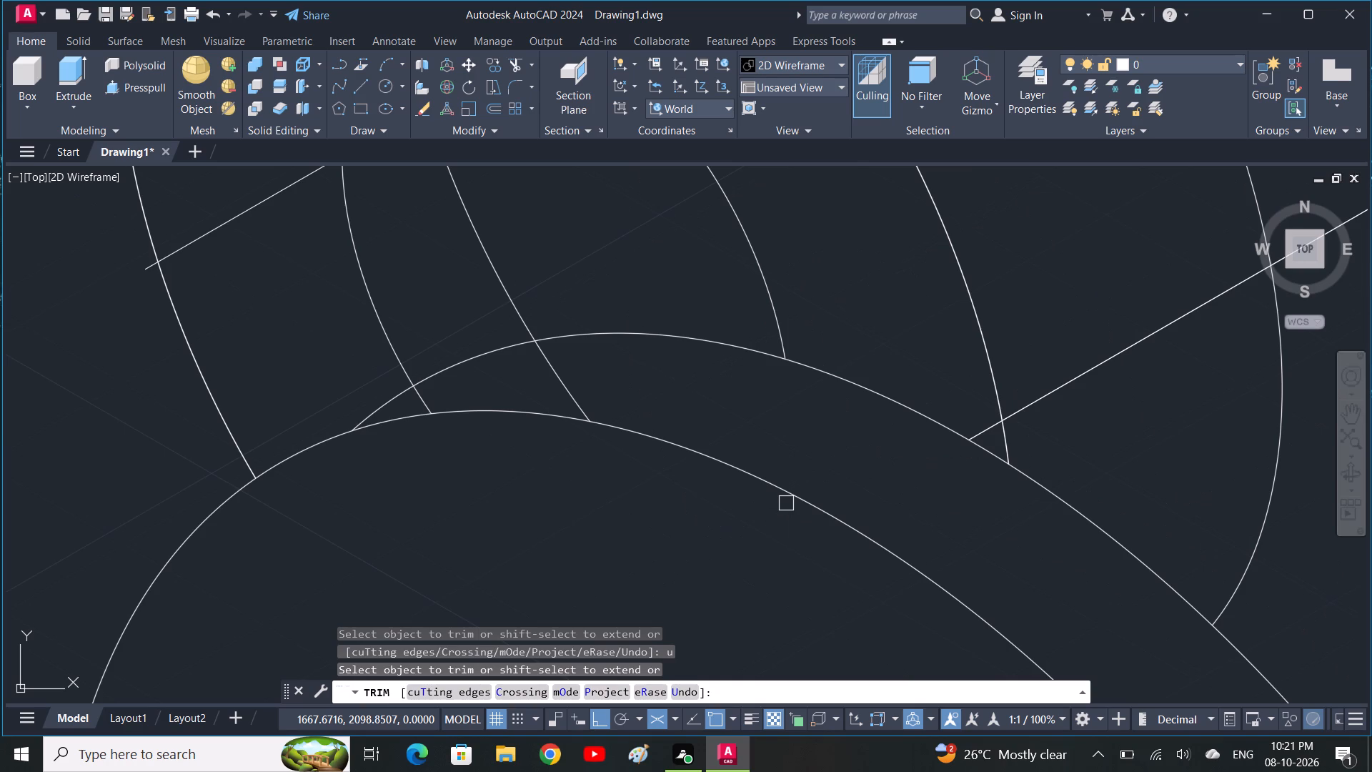
Trim the upper boss's two hole curves where they cross the band between the rim ellipse and the front ellipse.
left_click(552, 375)
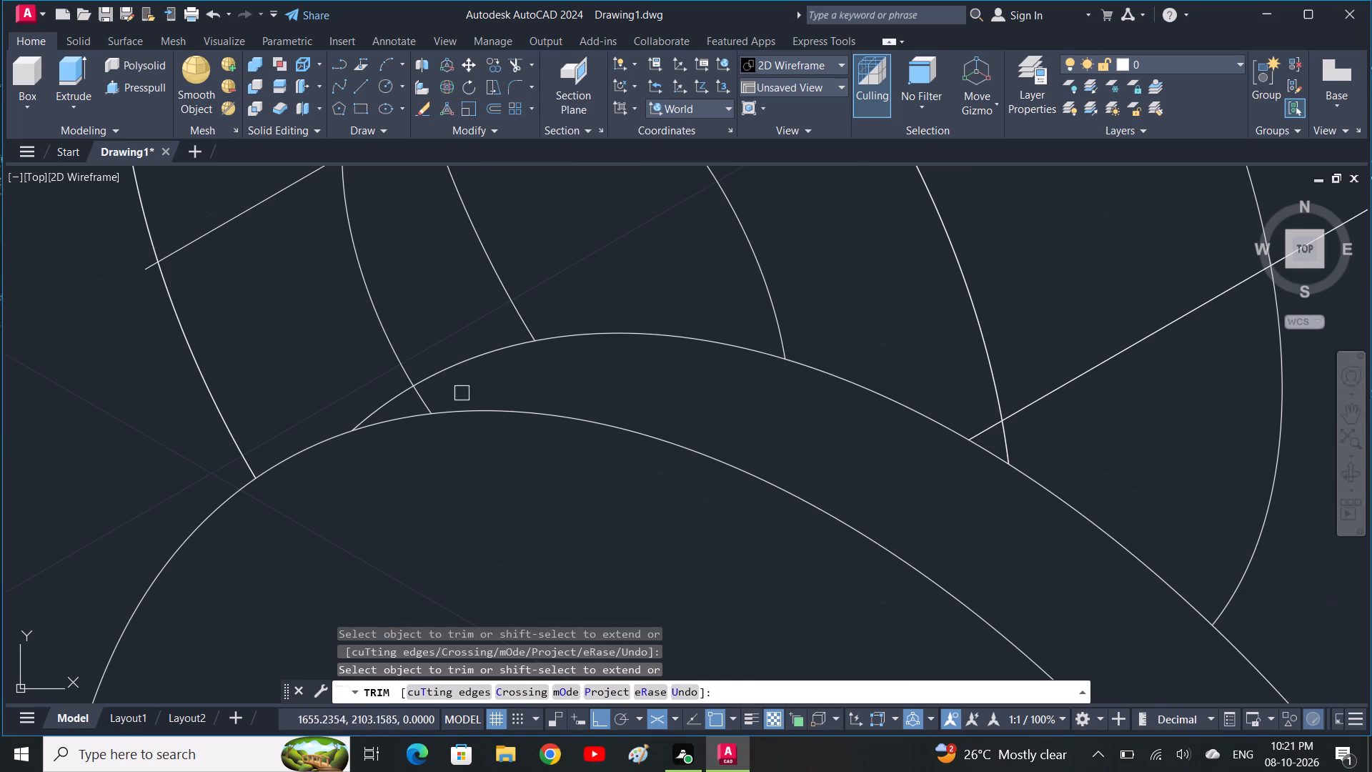
middle_click_drag(444, 395, 753, 463)
scroll(754, 463, "up", 3)
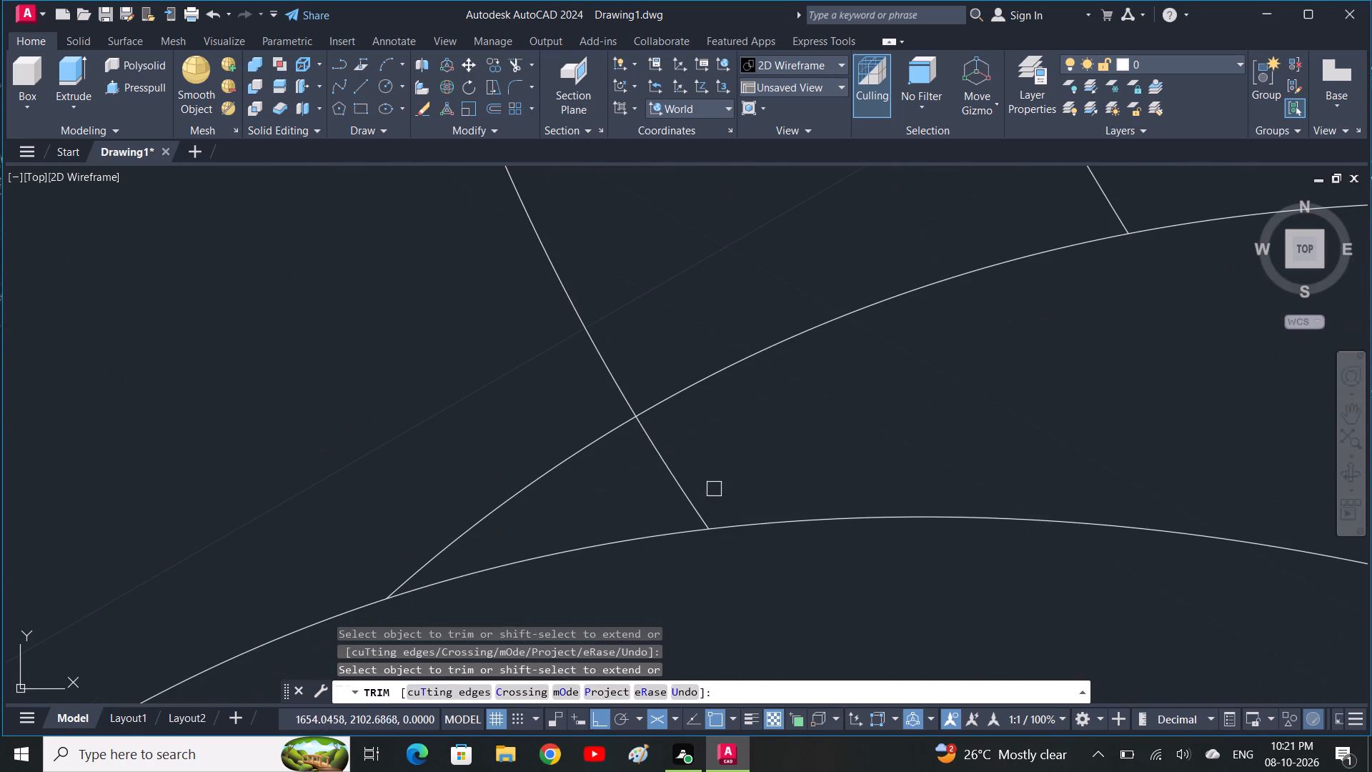
left_click(677, 488)
scroll(680, 475, "down", 3)
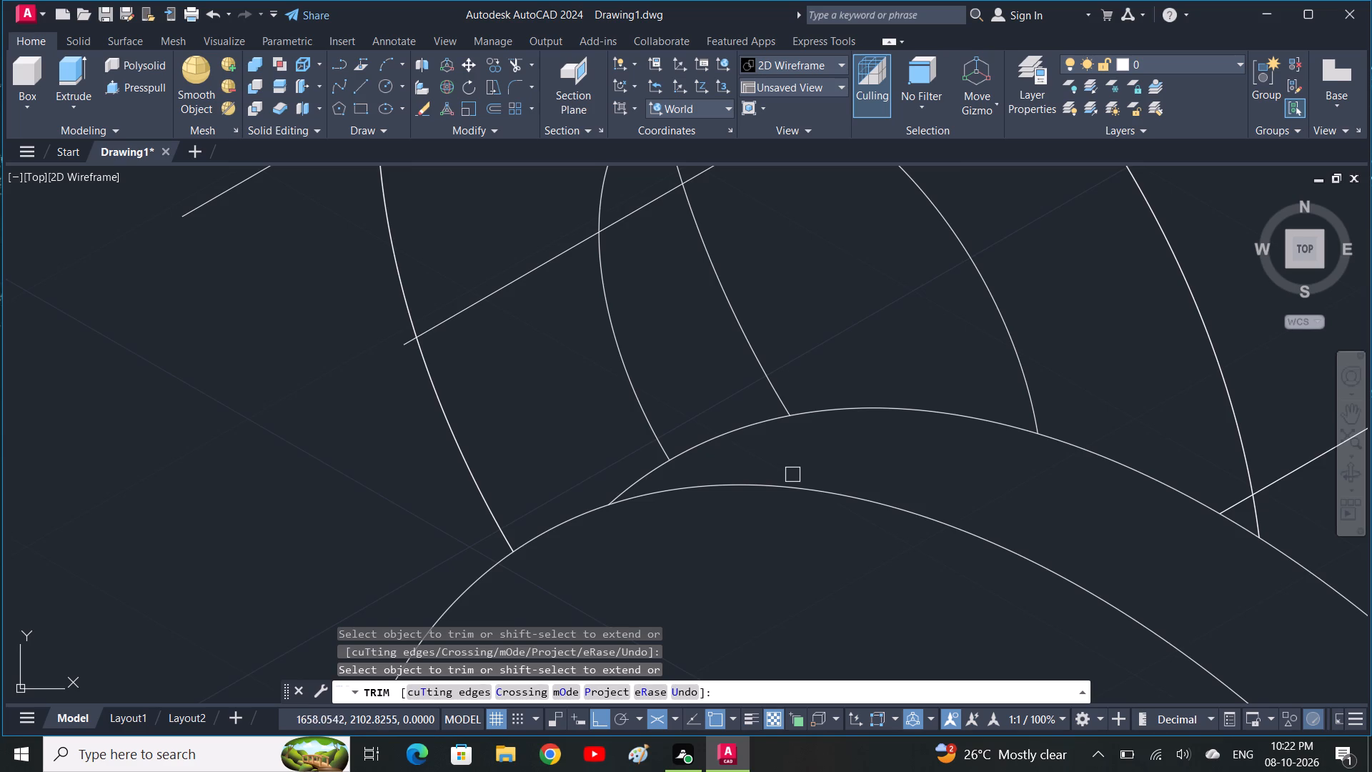
scroll(851, 477, "down", 2)
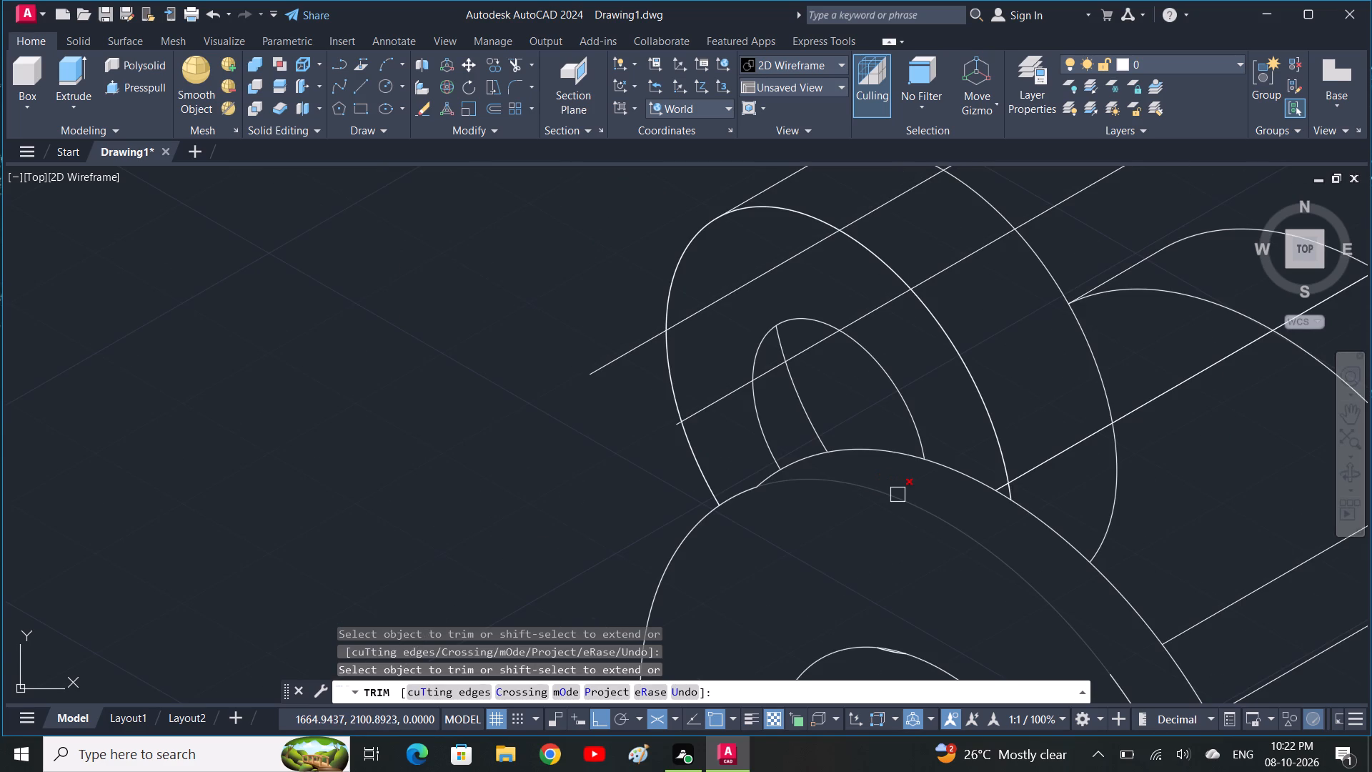
scroll(898, 499, "down", 1)
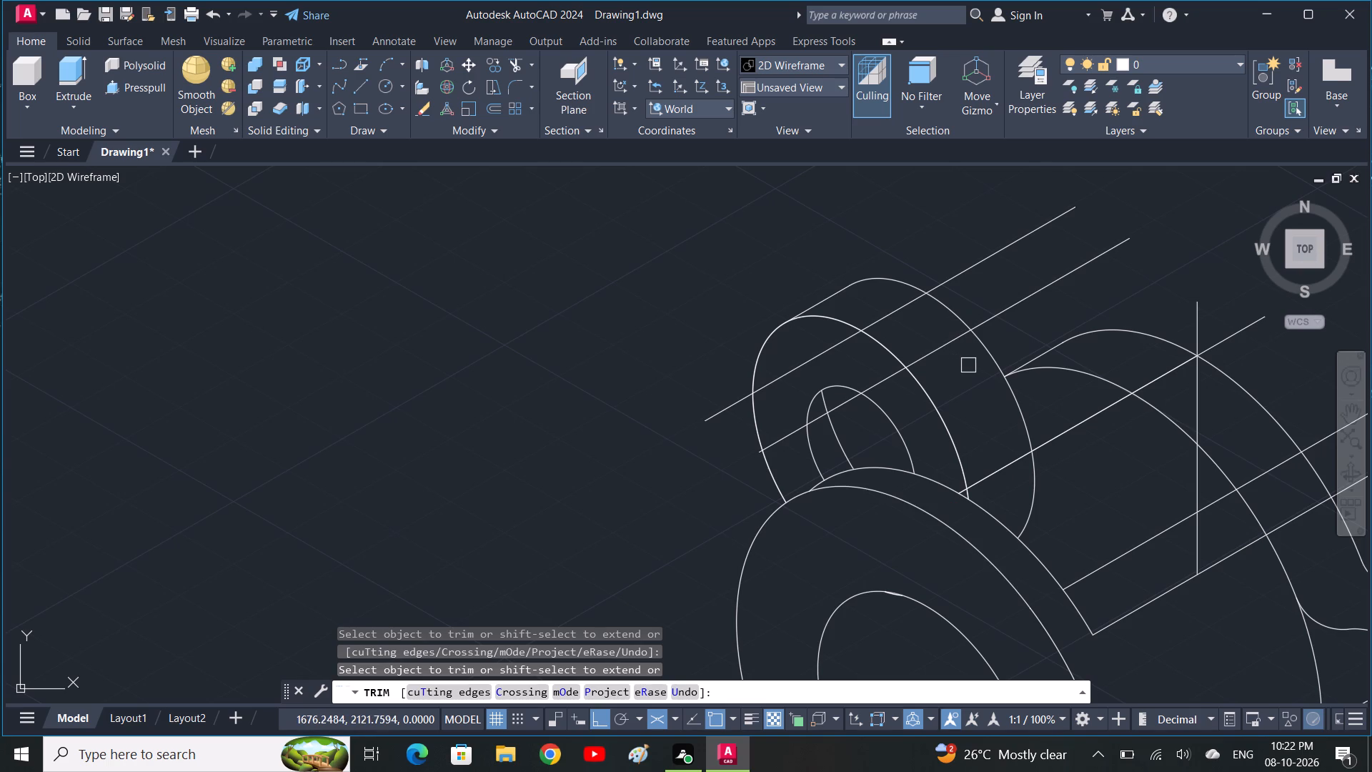
key("Escape")
key("Escape")
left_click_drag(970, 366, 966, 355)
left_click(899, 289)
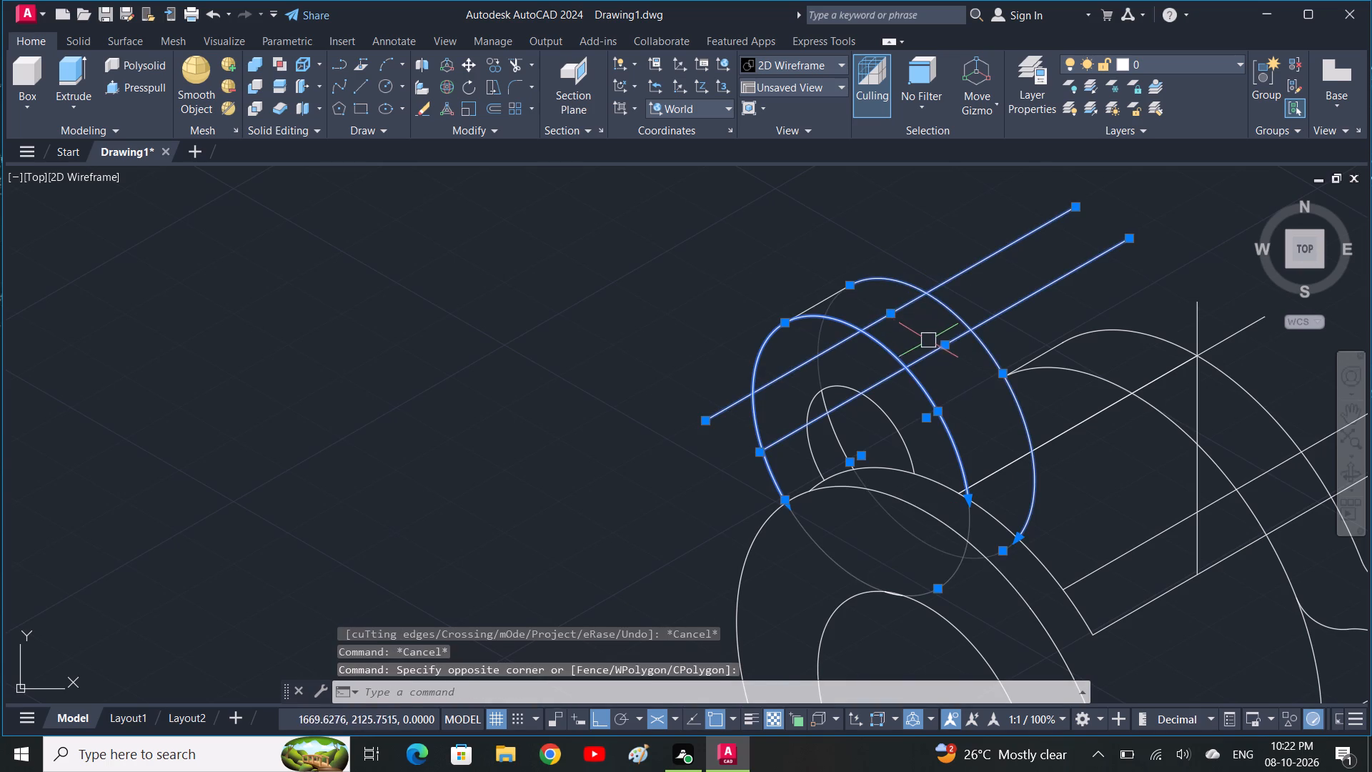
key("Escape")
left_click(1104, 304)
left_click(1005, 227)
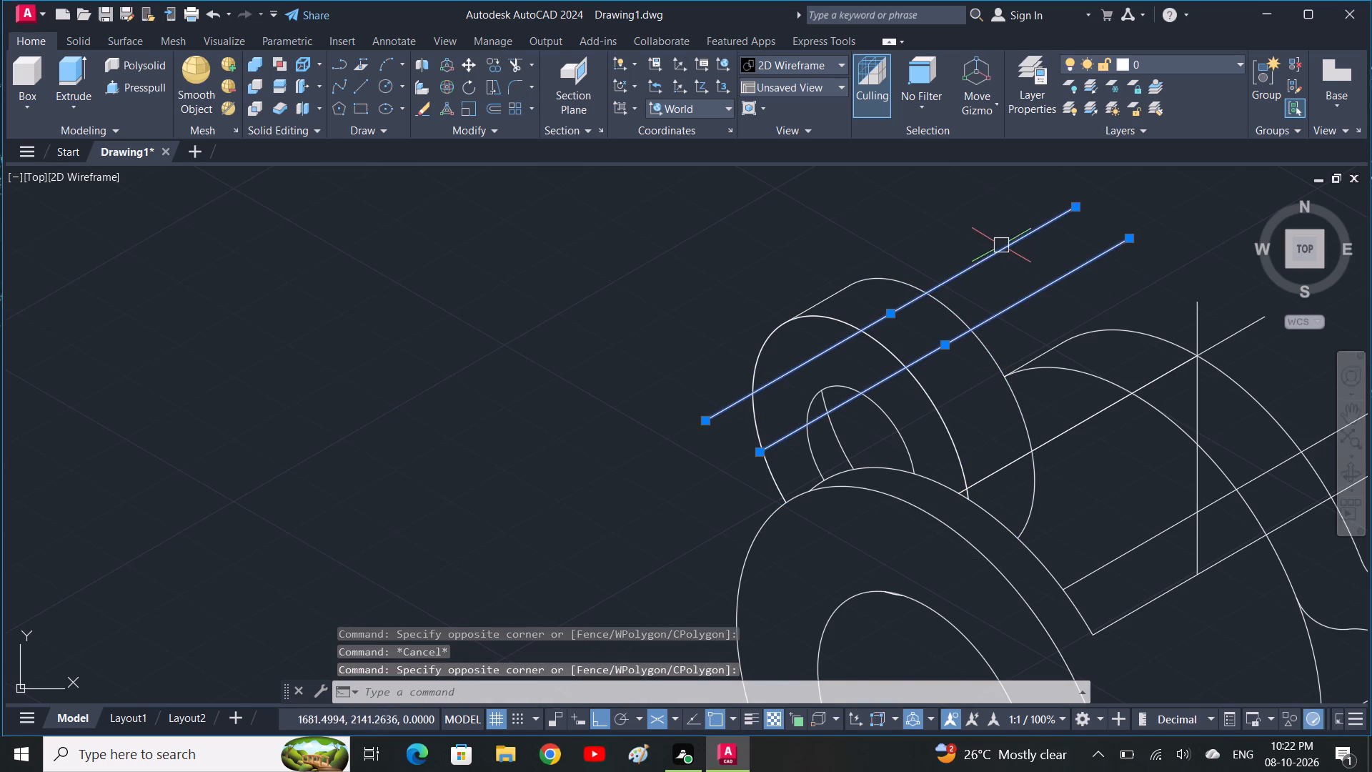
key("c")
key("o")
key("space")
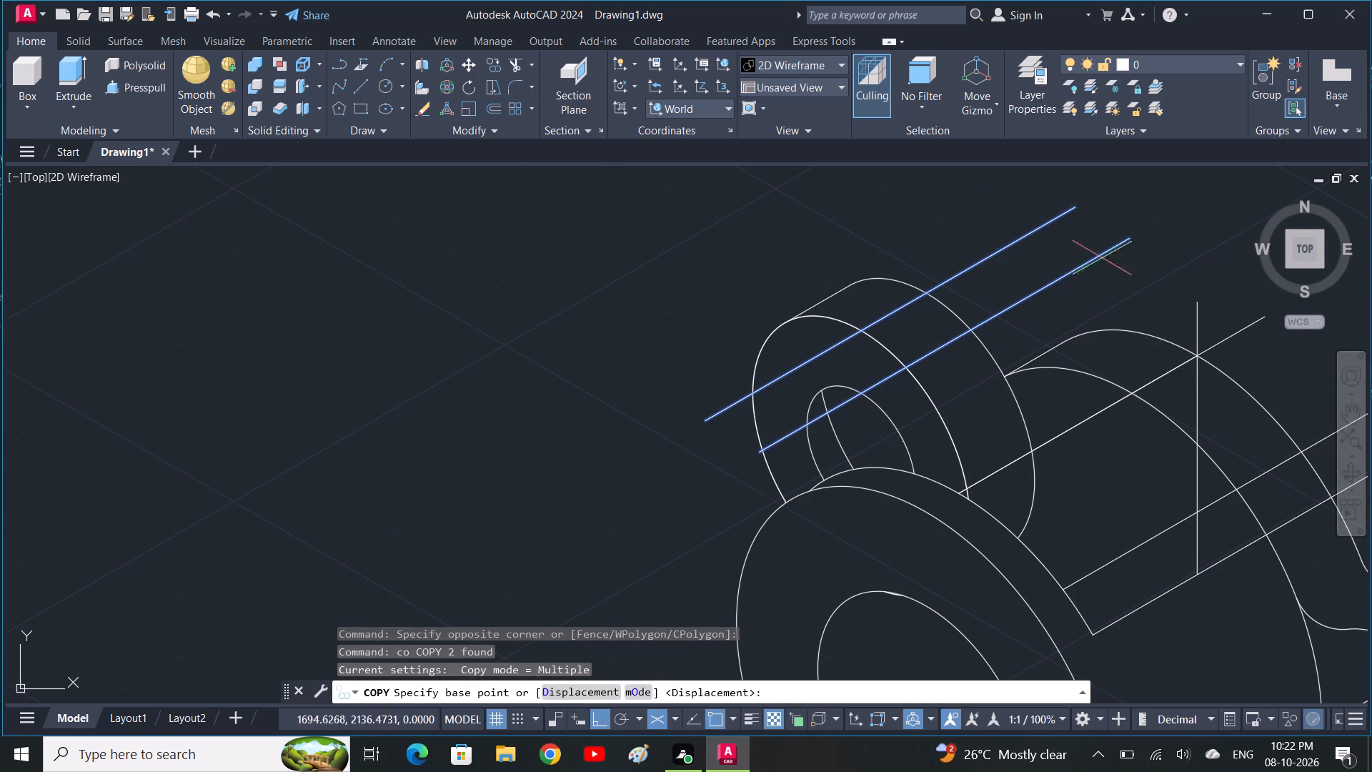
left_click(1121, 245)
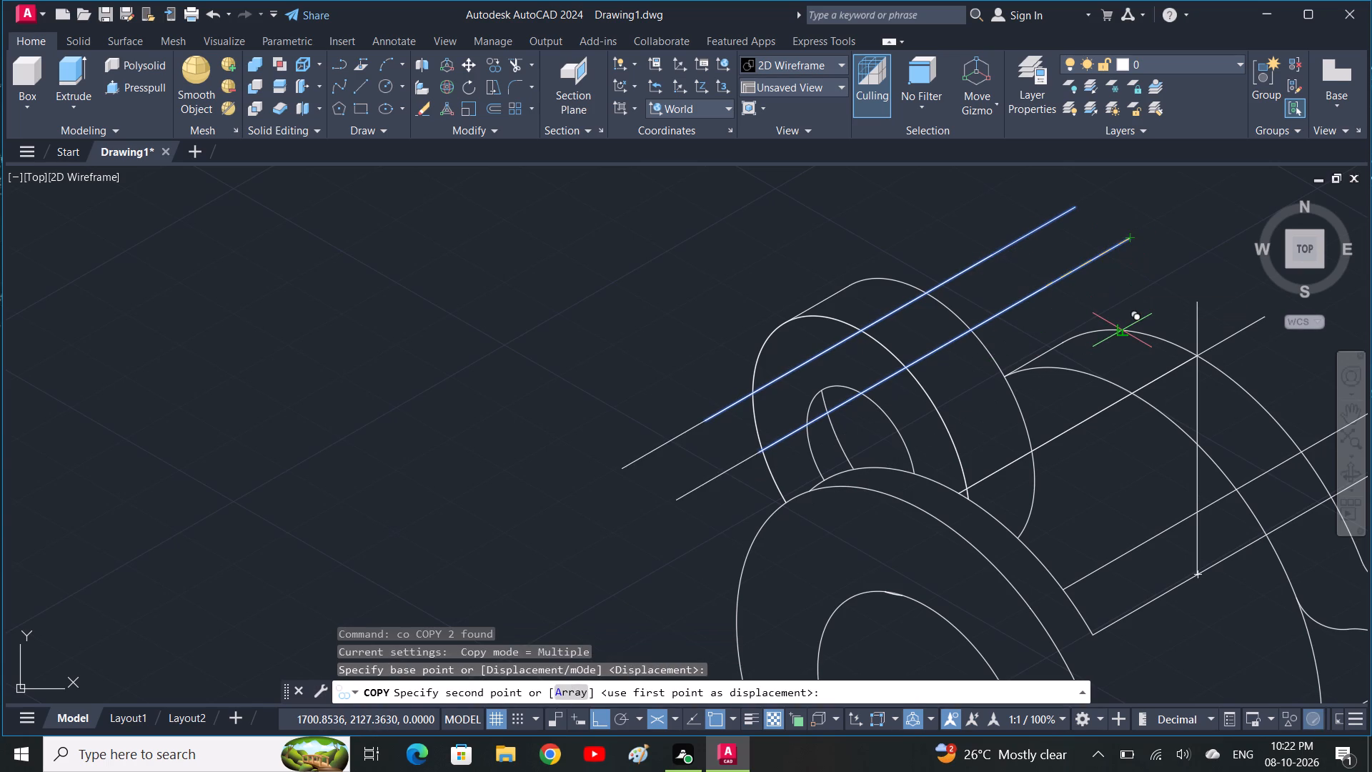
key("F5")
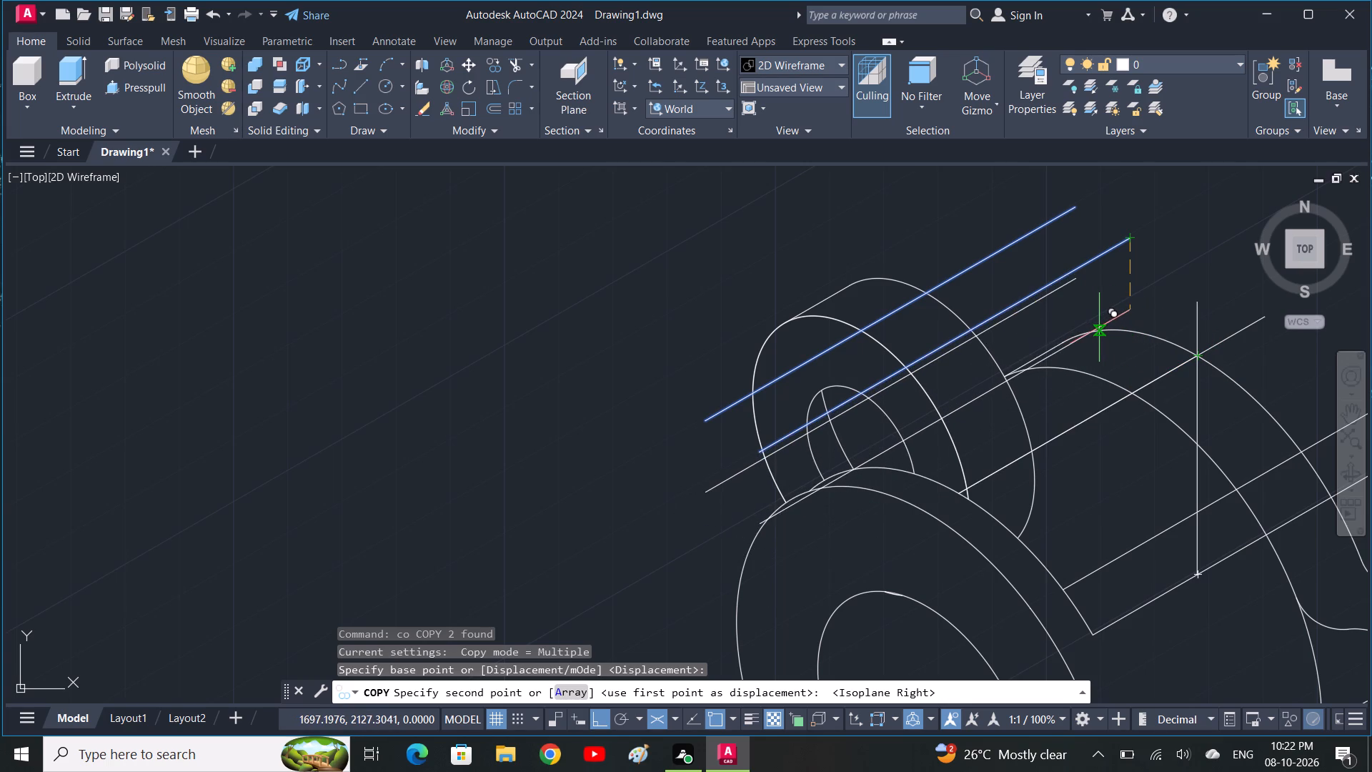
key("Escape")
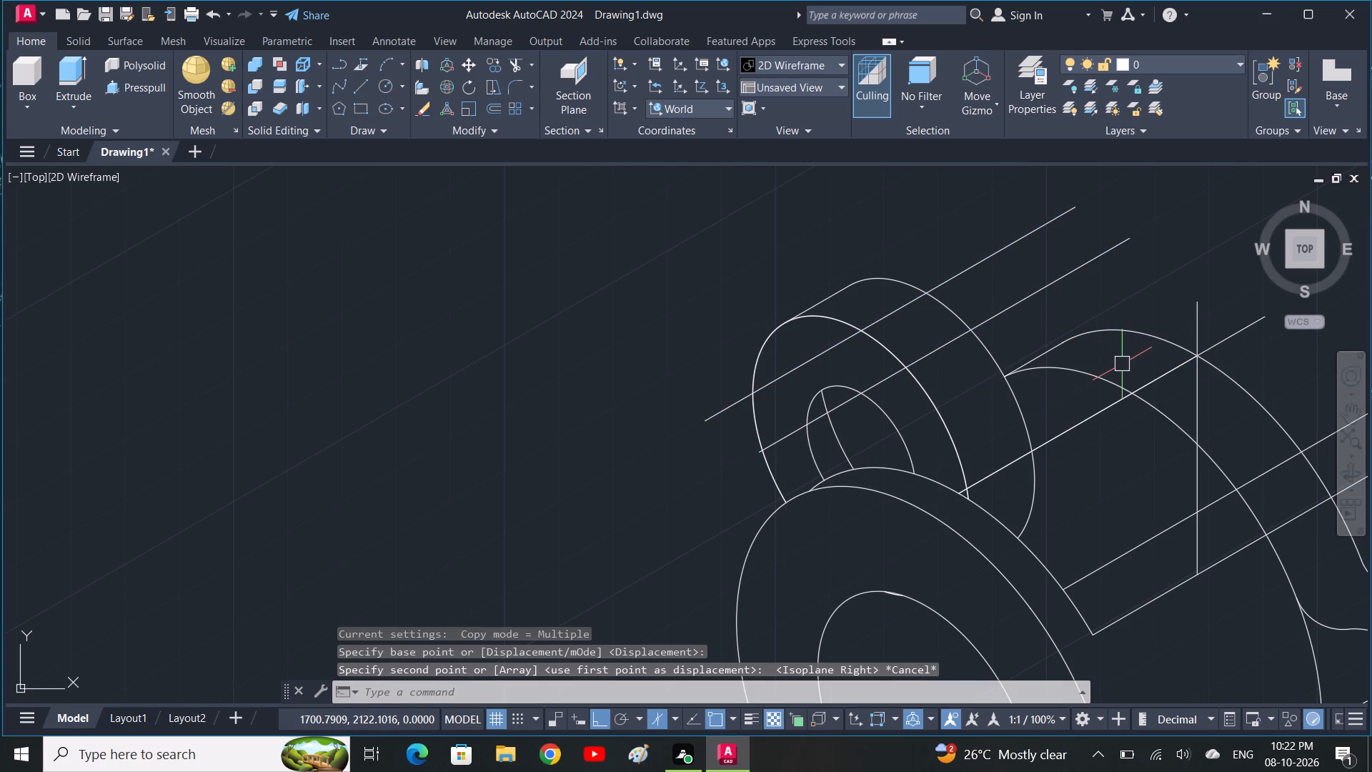
Delete the two upper offset 30° lines crossing the upper boss.
middle_click_drag(1032, 612, 1034, 548)
middle_click_drag(1172, 558, 1124, 598)
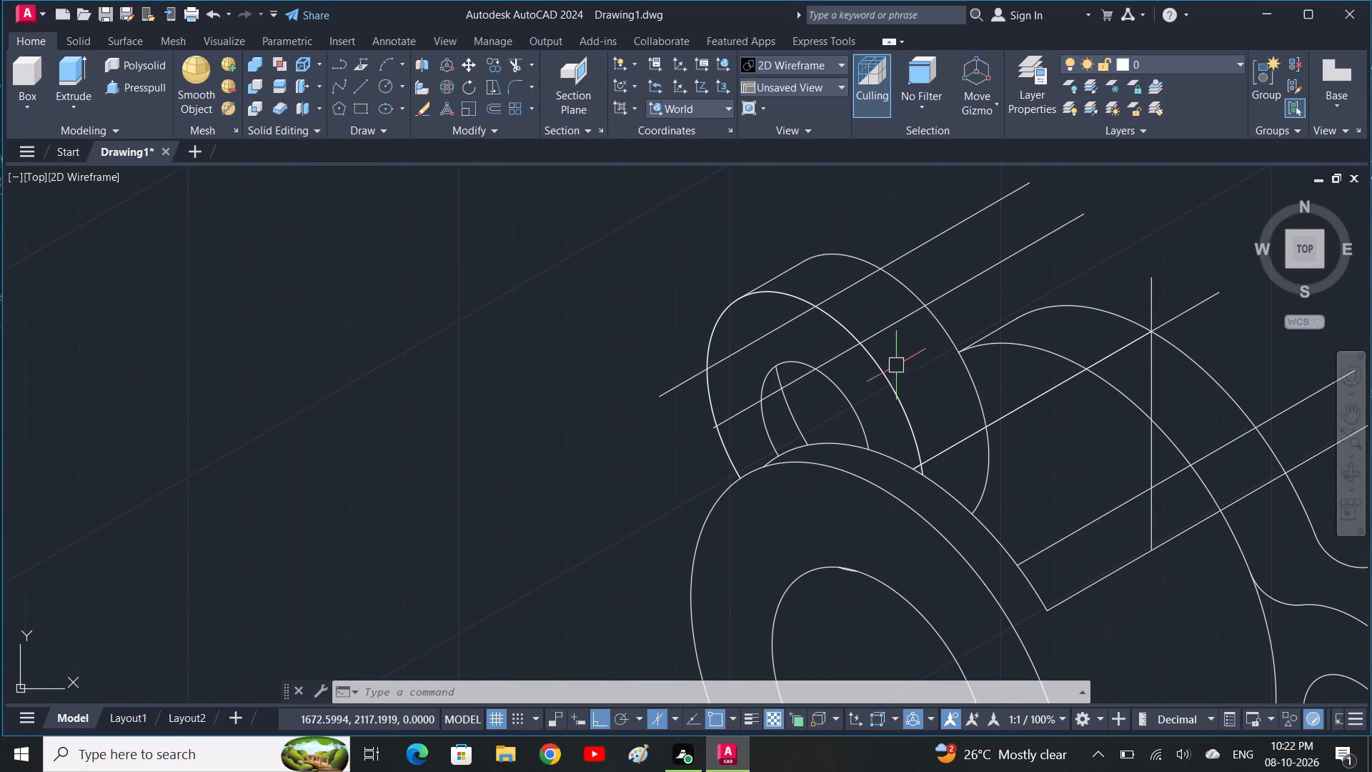
left_click(925, 342)
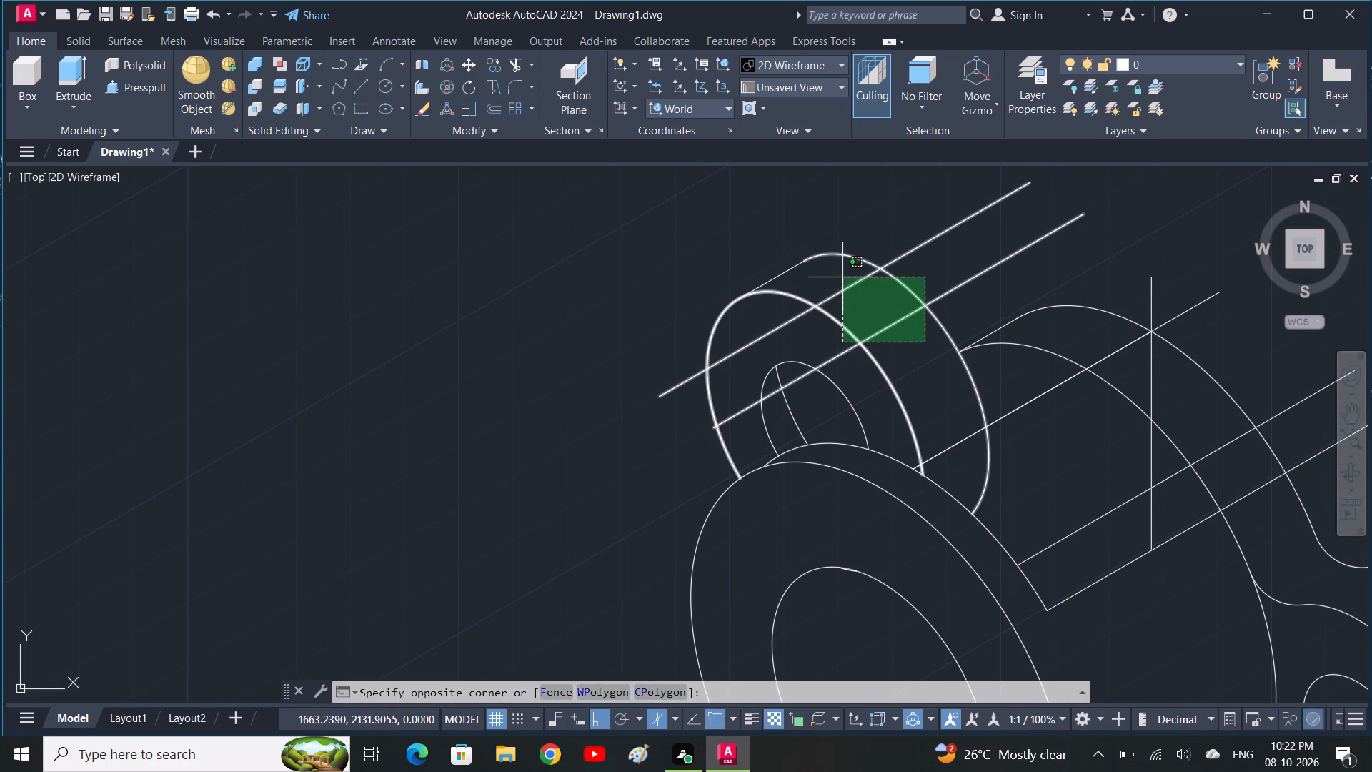
key("Escape")
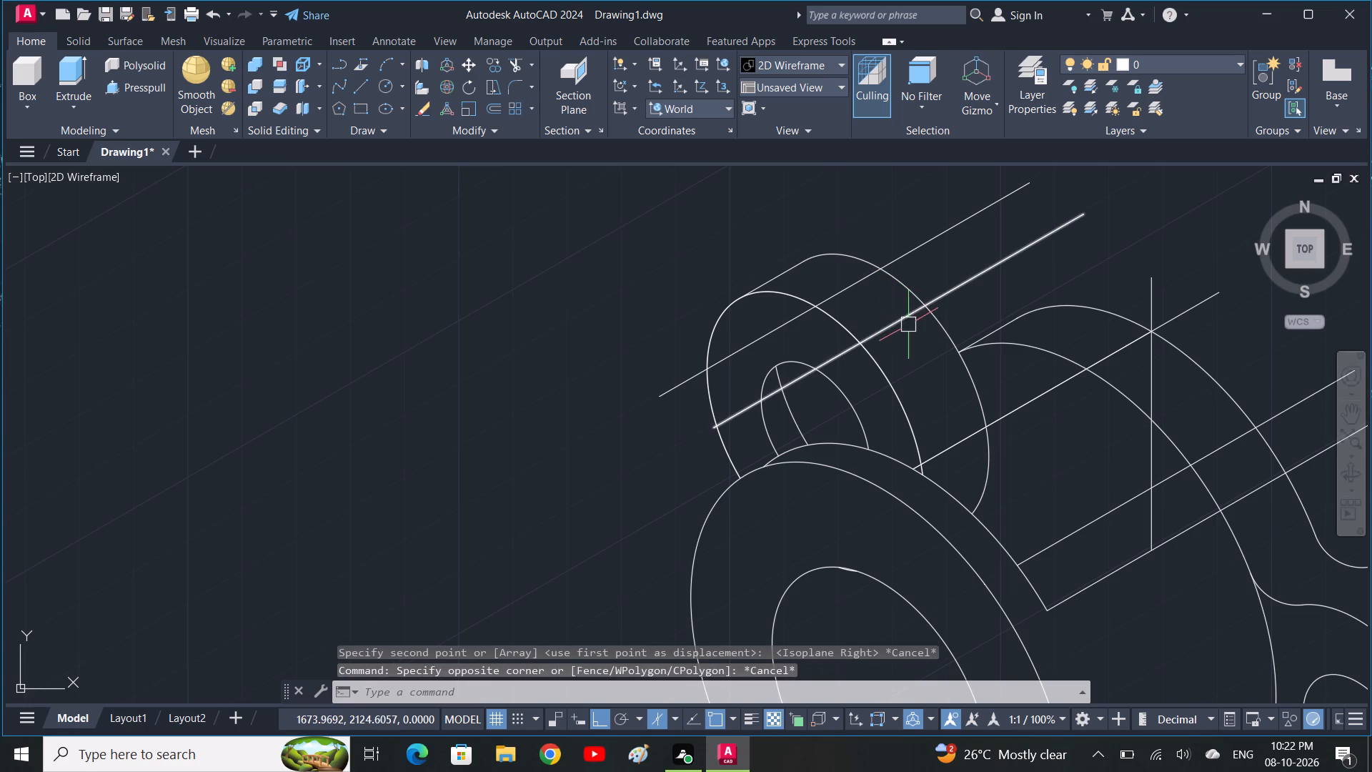
left_click(909, 325)
left_click(857, 277)
key("Delete")
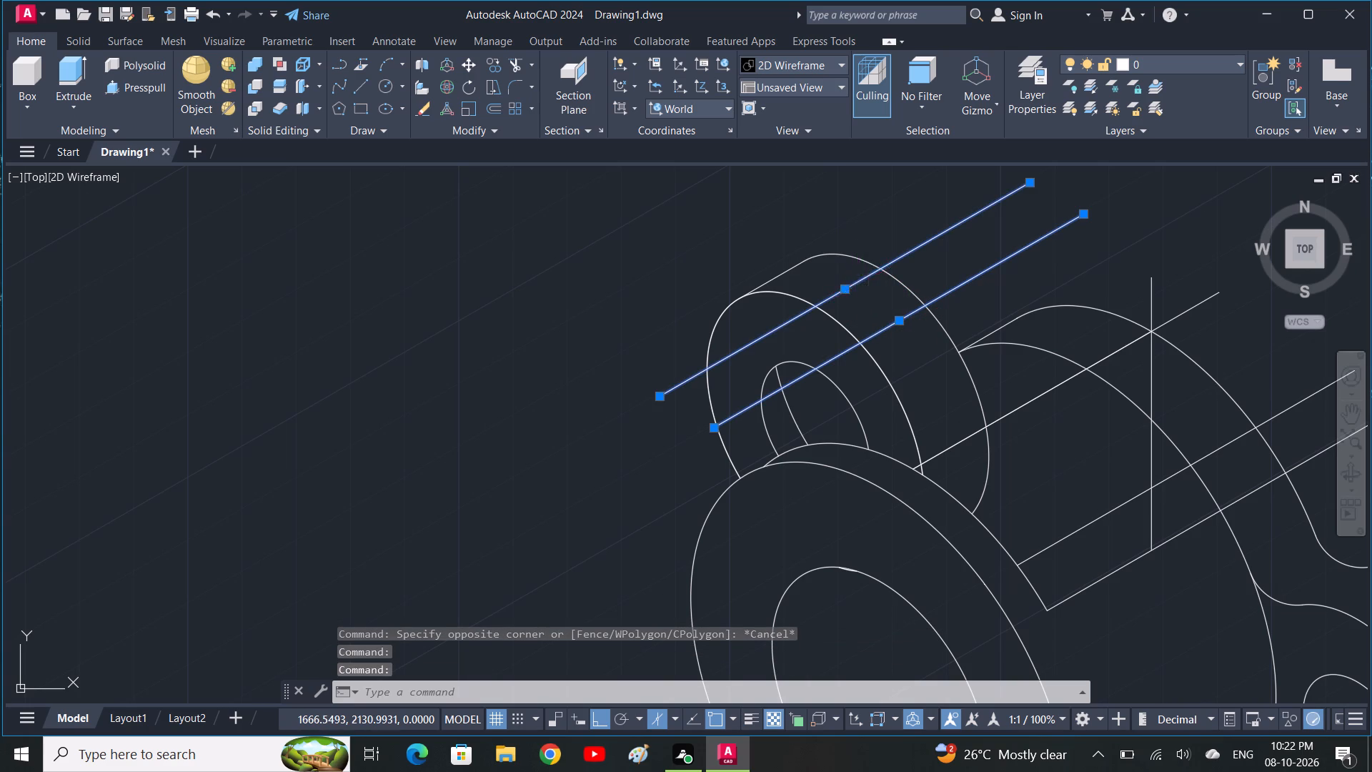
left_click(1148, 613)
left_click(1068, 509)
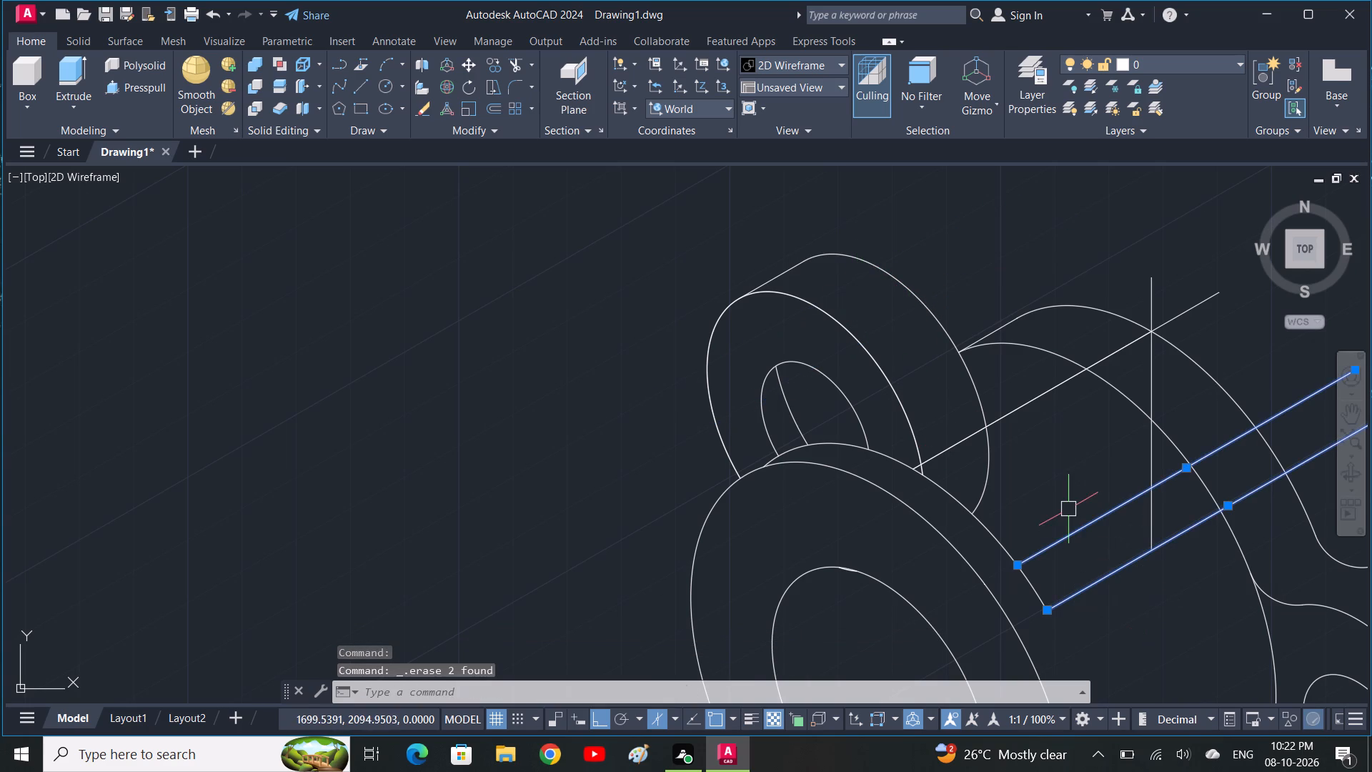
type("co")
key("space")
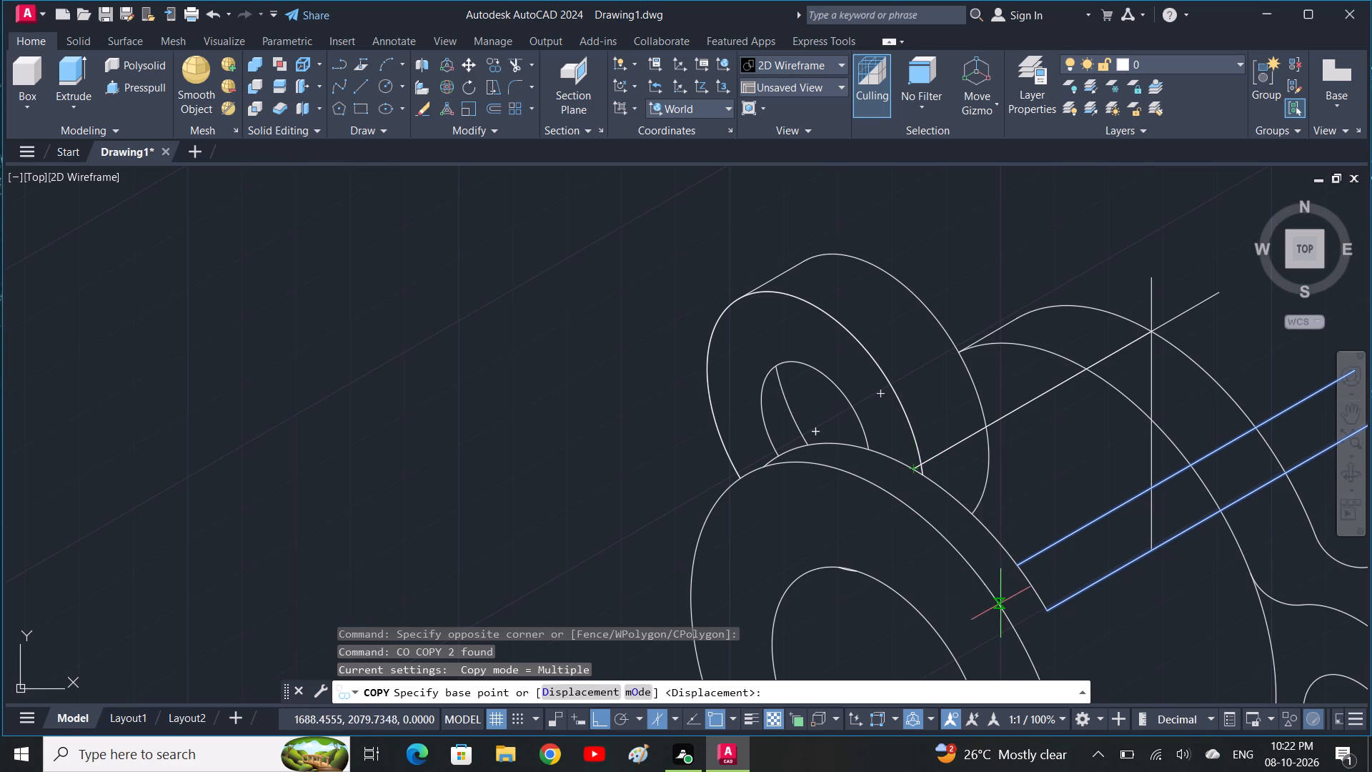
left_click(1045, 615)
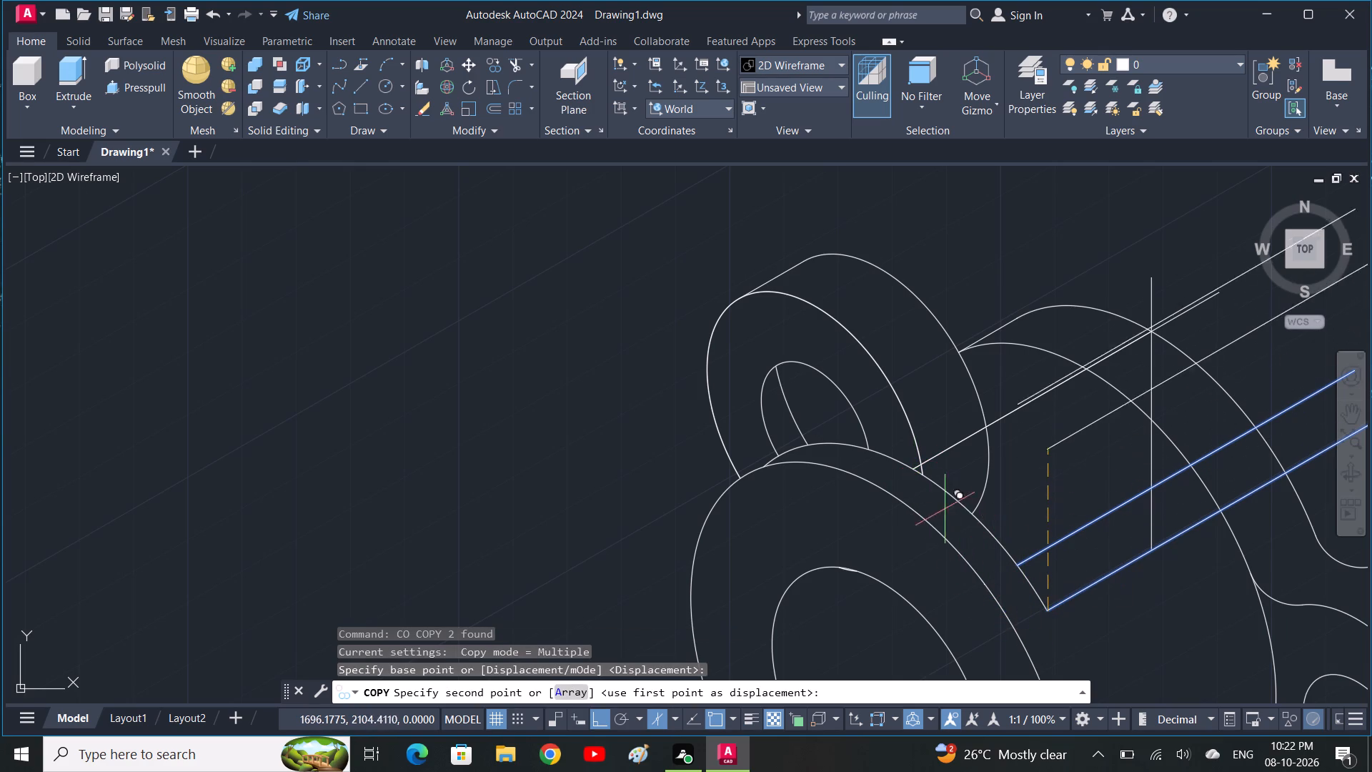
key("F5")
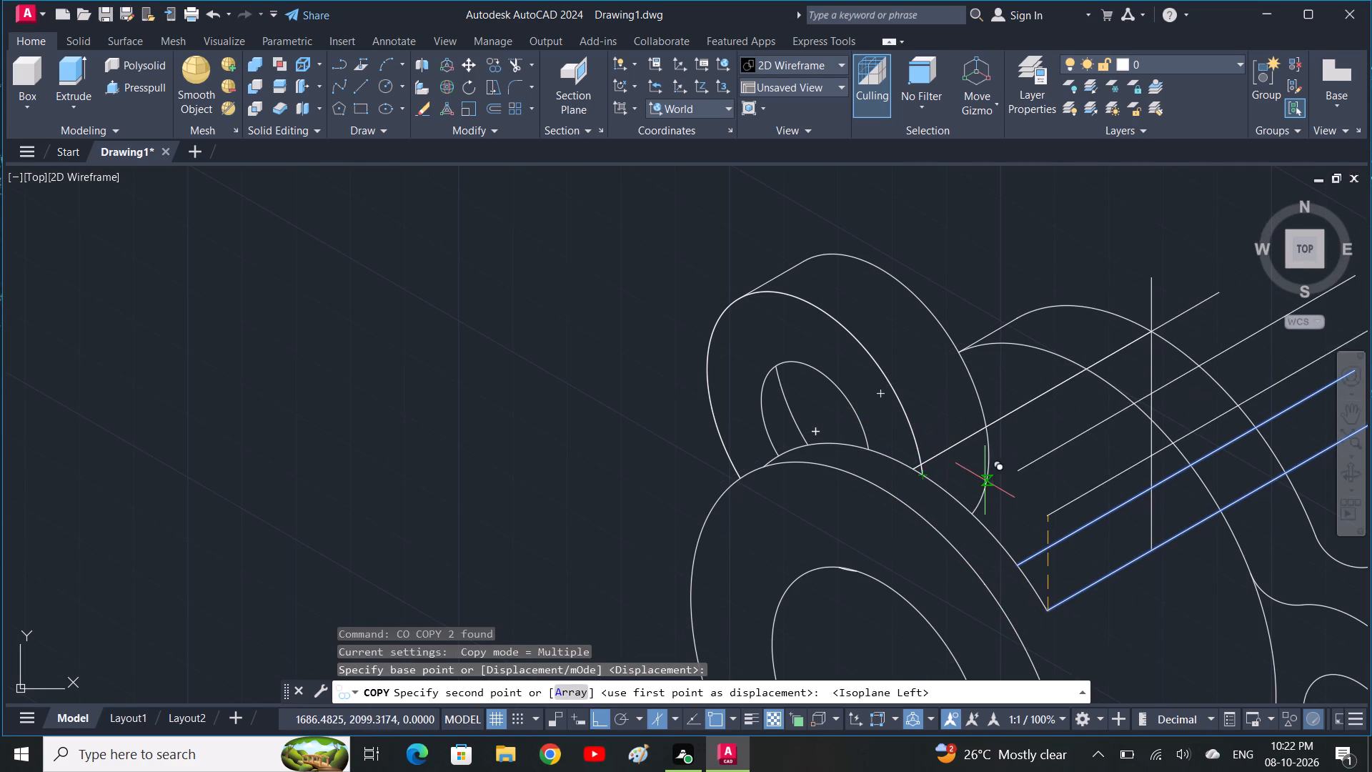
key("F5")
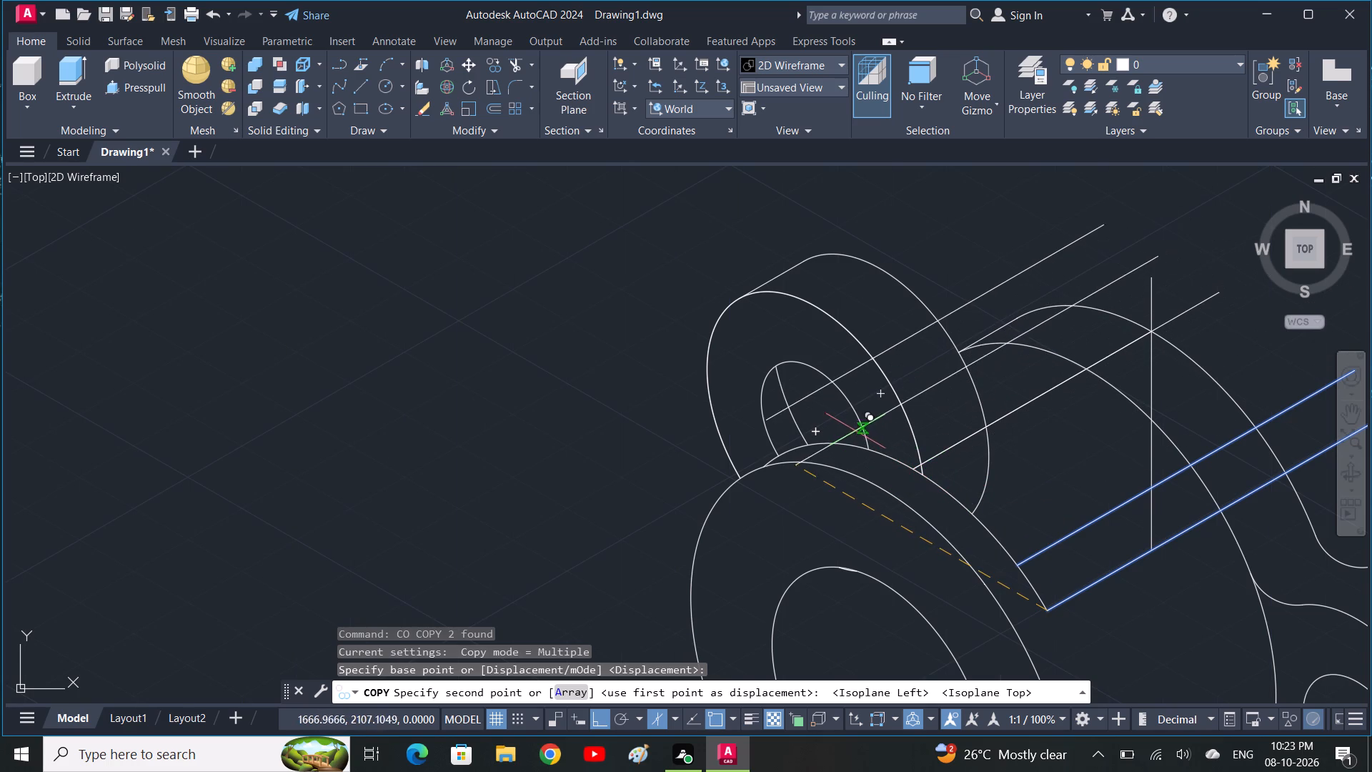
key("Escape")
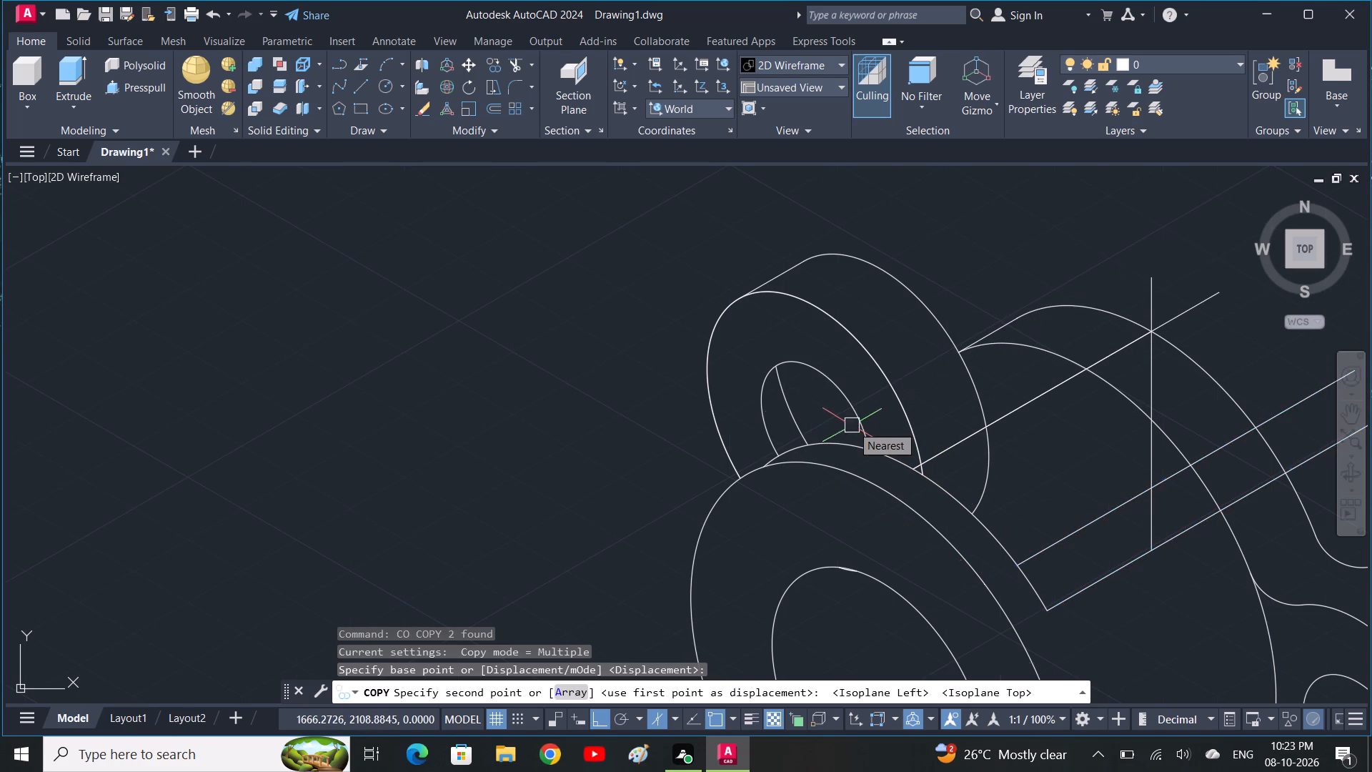
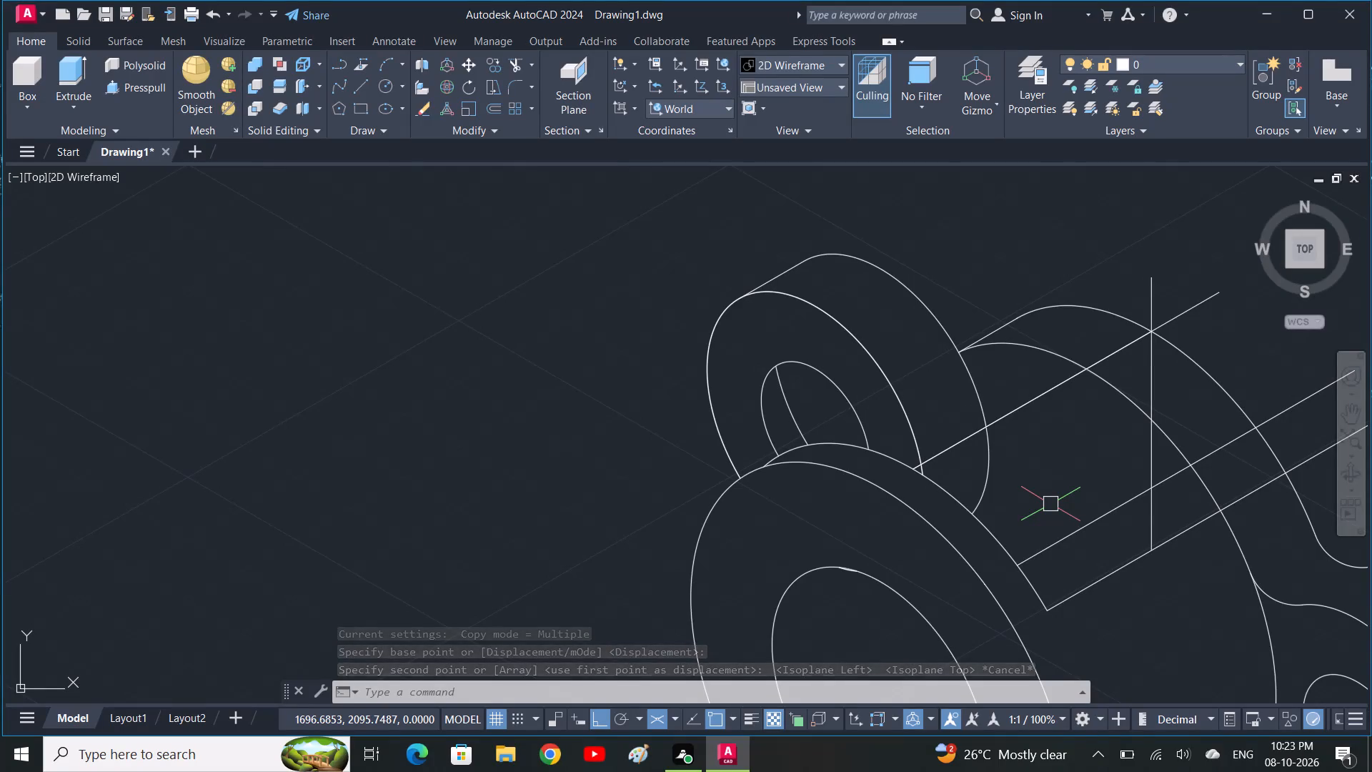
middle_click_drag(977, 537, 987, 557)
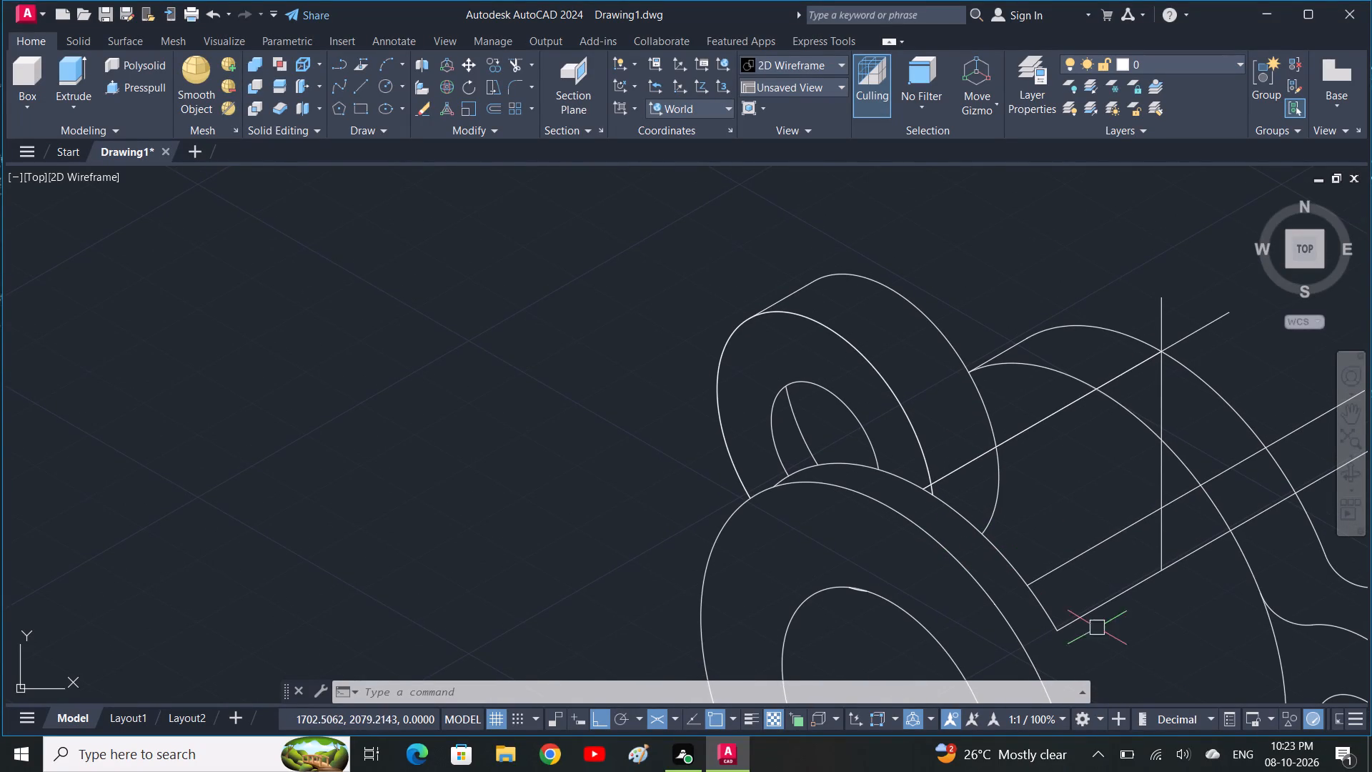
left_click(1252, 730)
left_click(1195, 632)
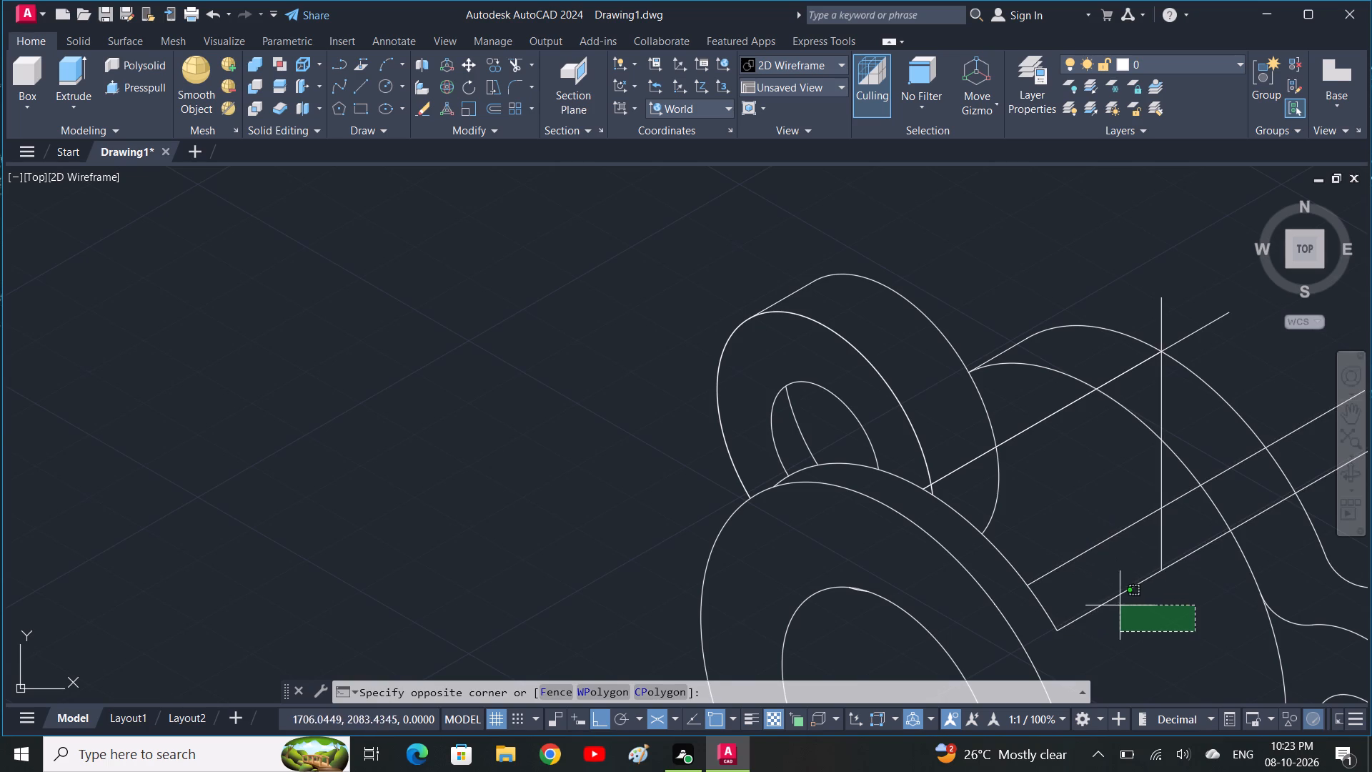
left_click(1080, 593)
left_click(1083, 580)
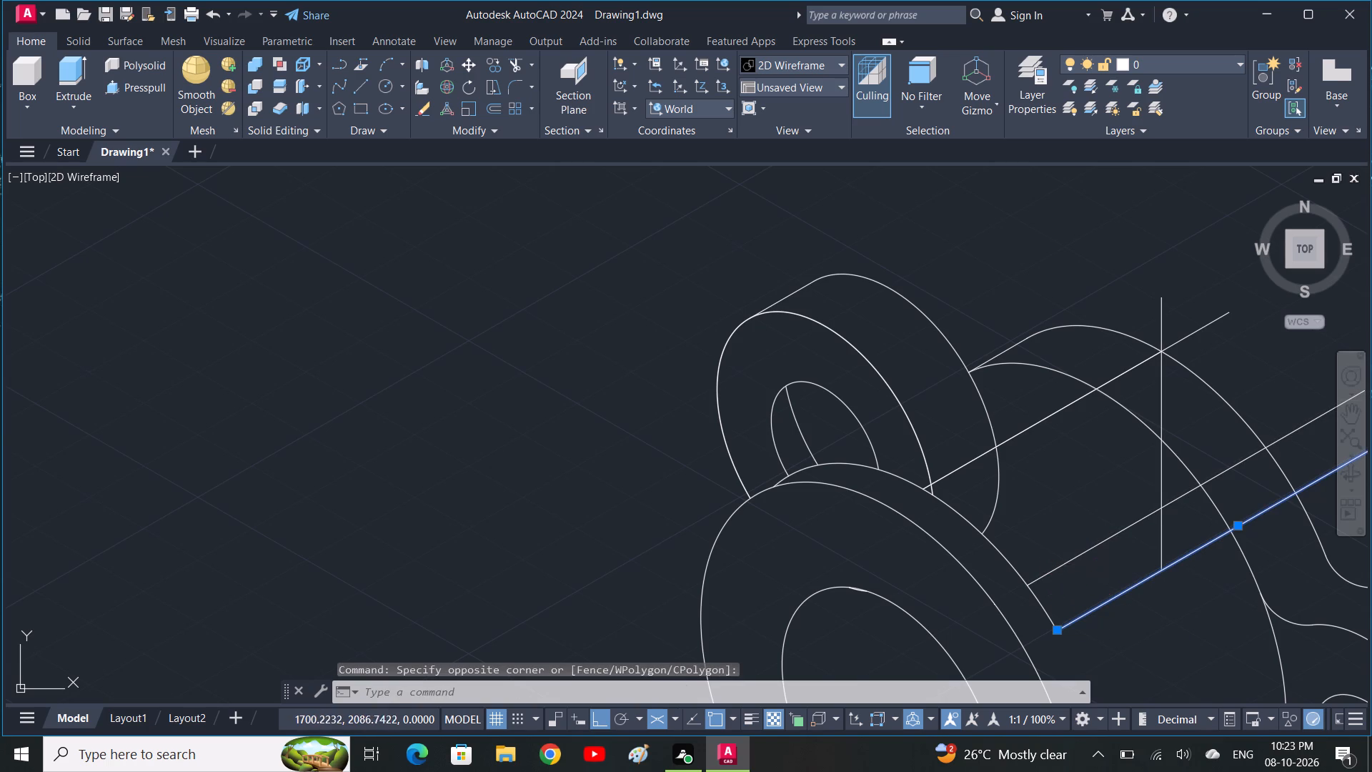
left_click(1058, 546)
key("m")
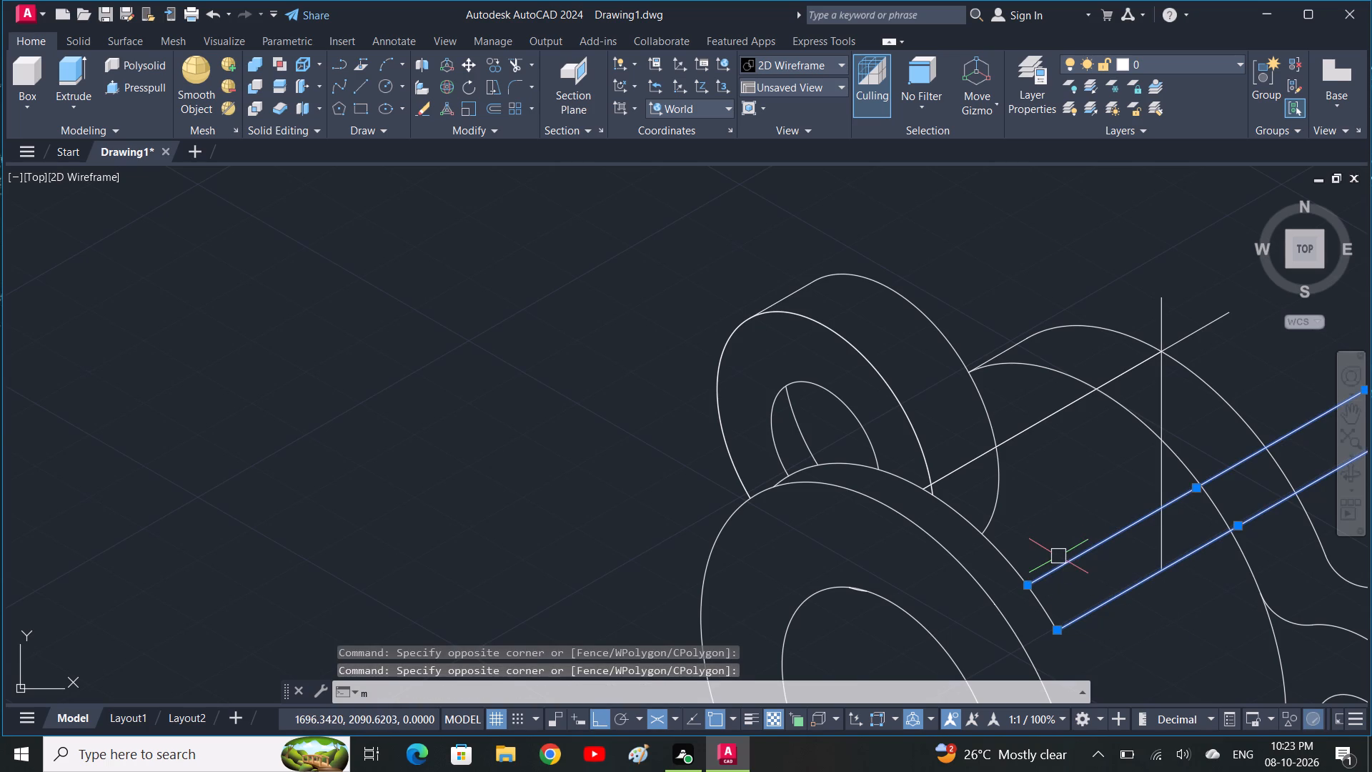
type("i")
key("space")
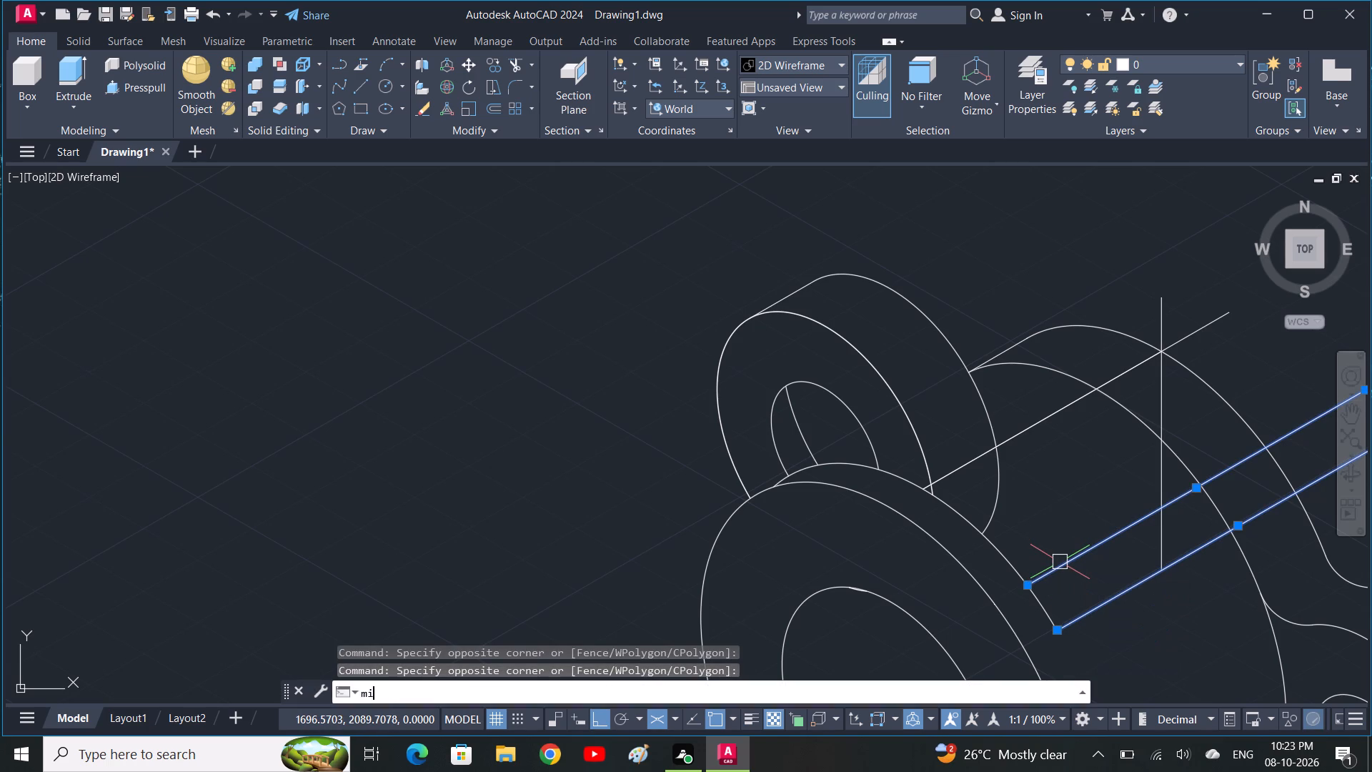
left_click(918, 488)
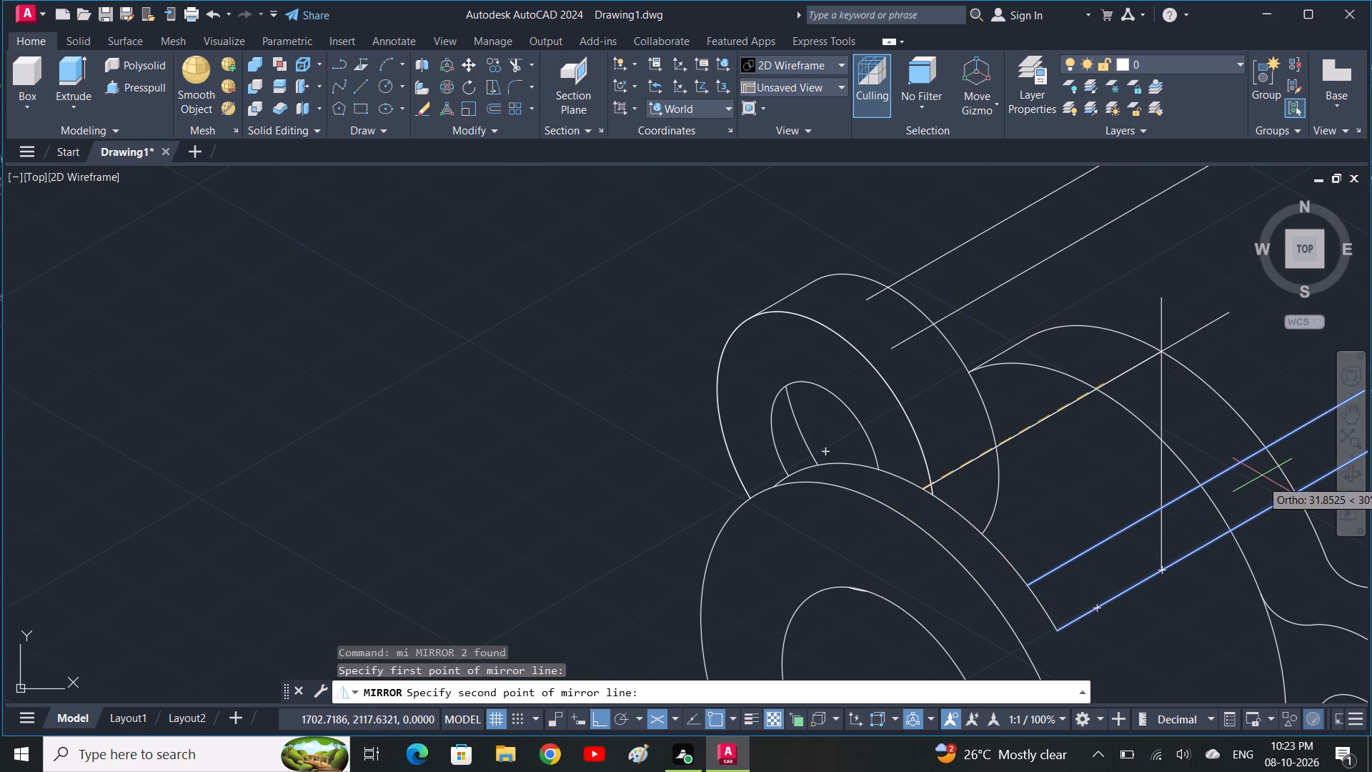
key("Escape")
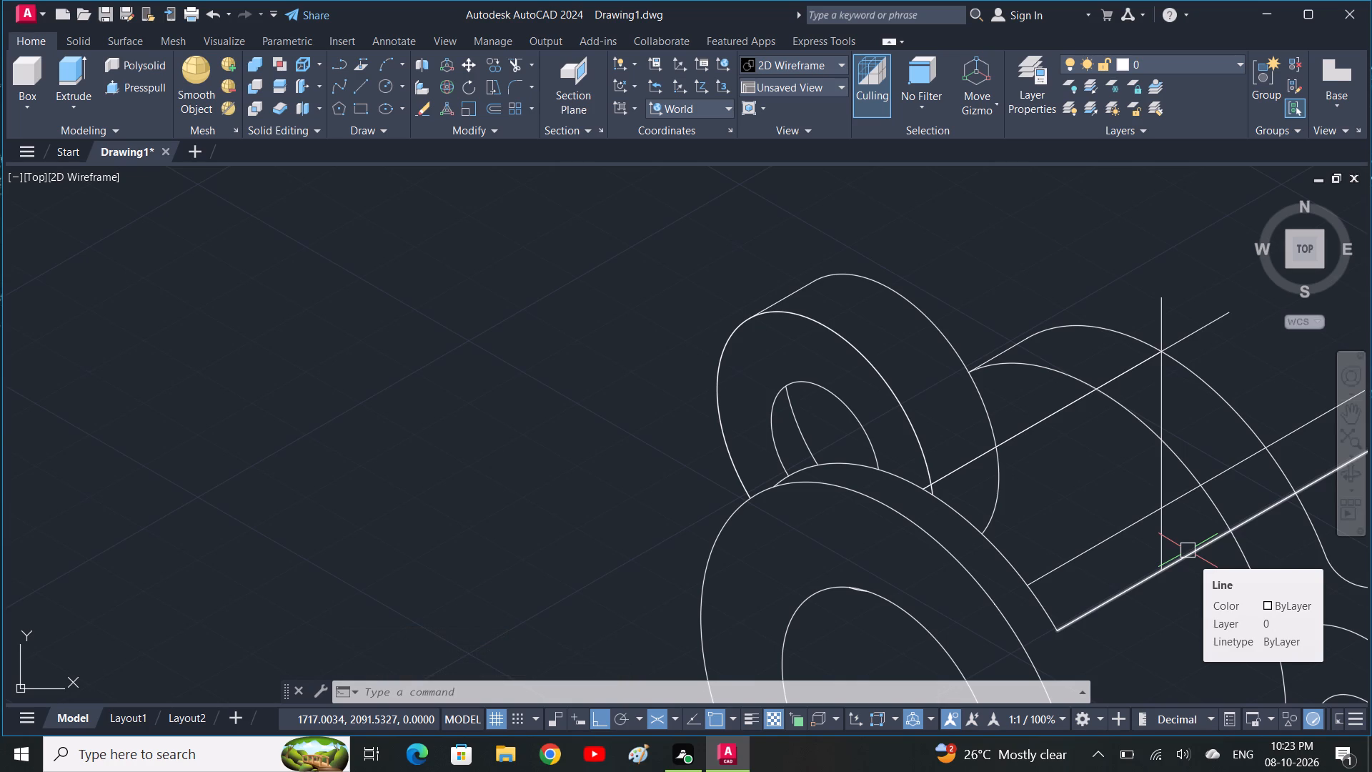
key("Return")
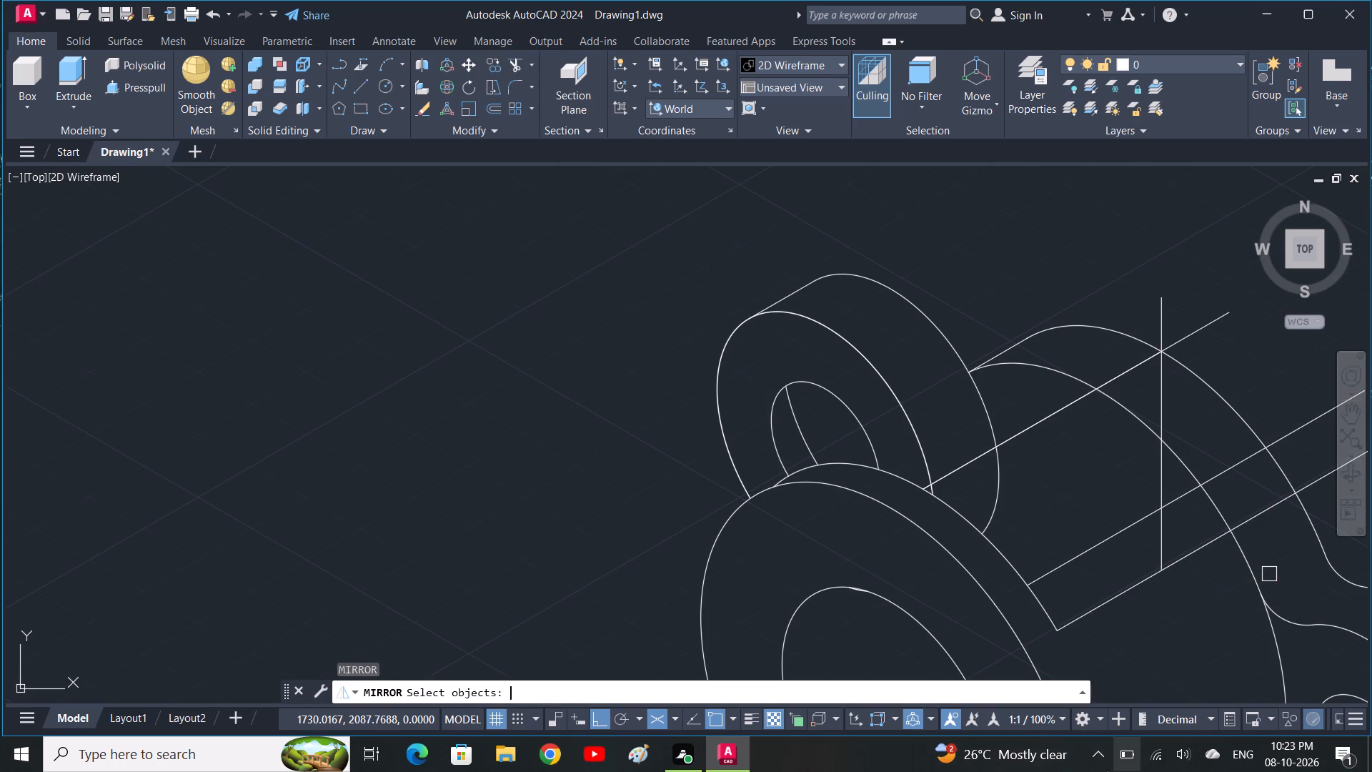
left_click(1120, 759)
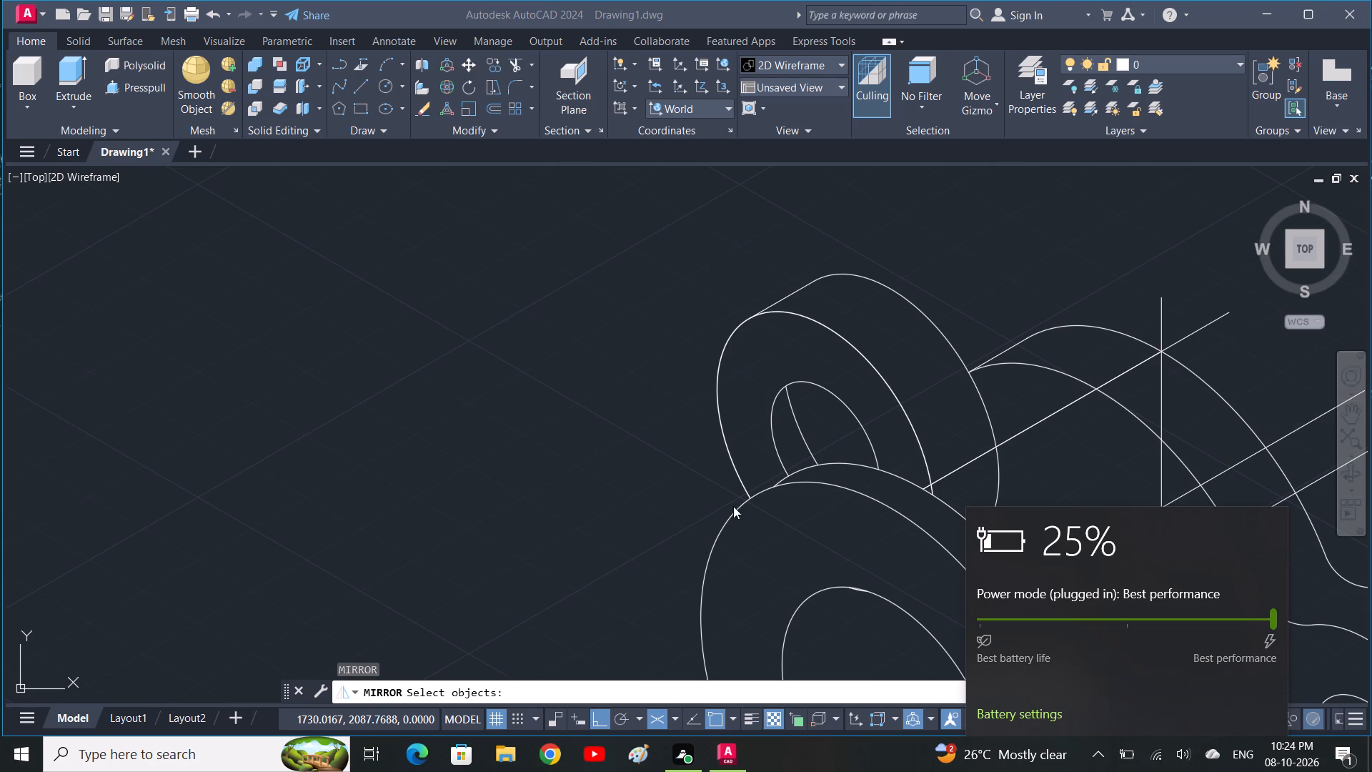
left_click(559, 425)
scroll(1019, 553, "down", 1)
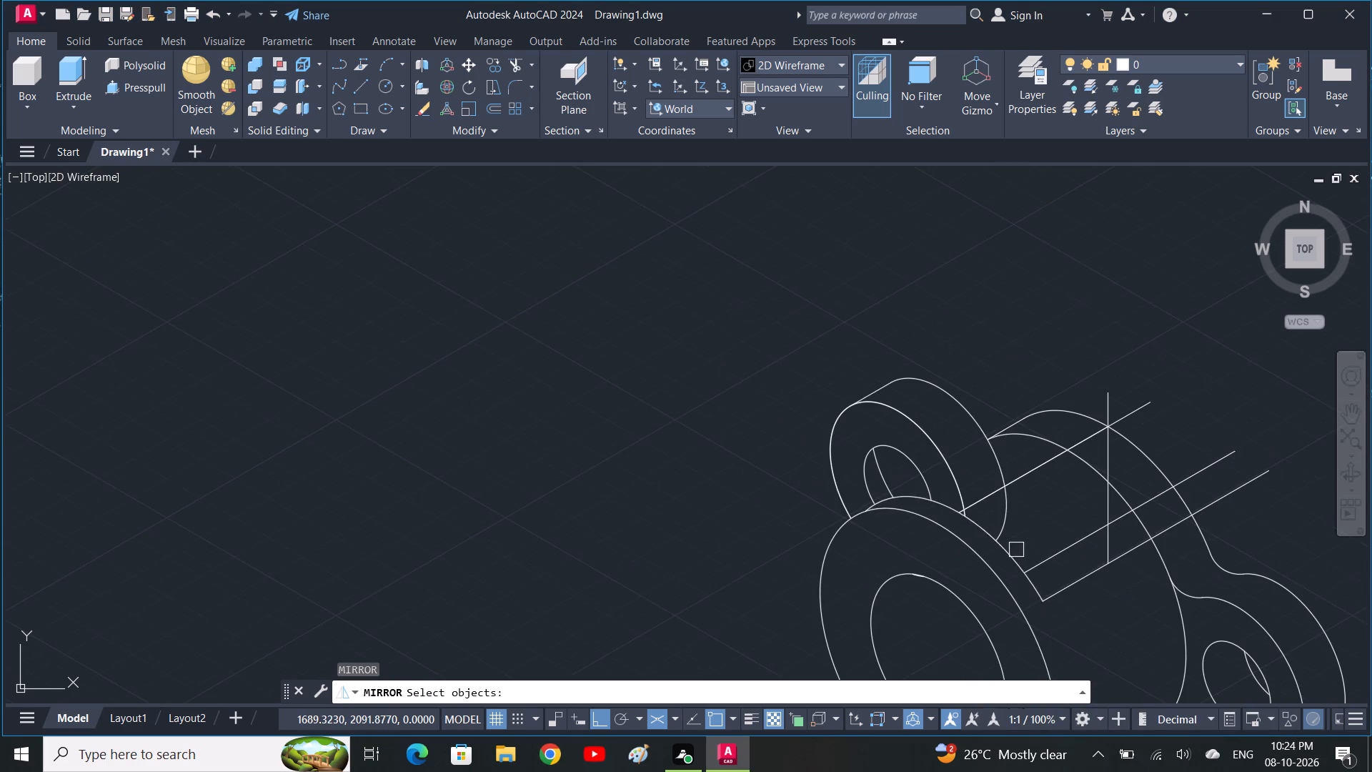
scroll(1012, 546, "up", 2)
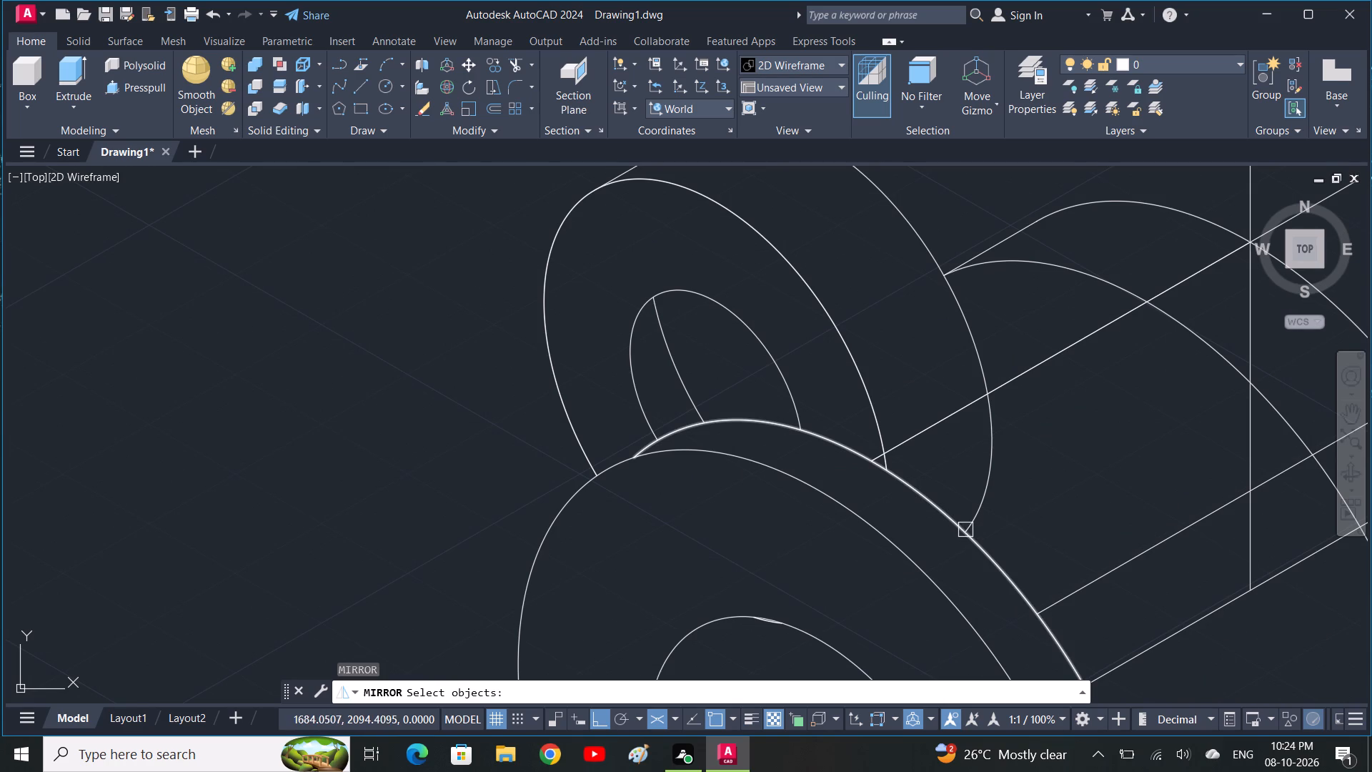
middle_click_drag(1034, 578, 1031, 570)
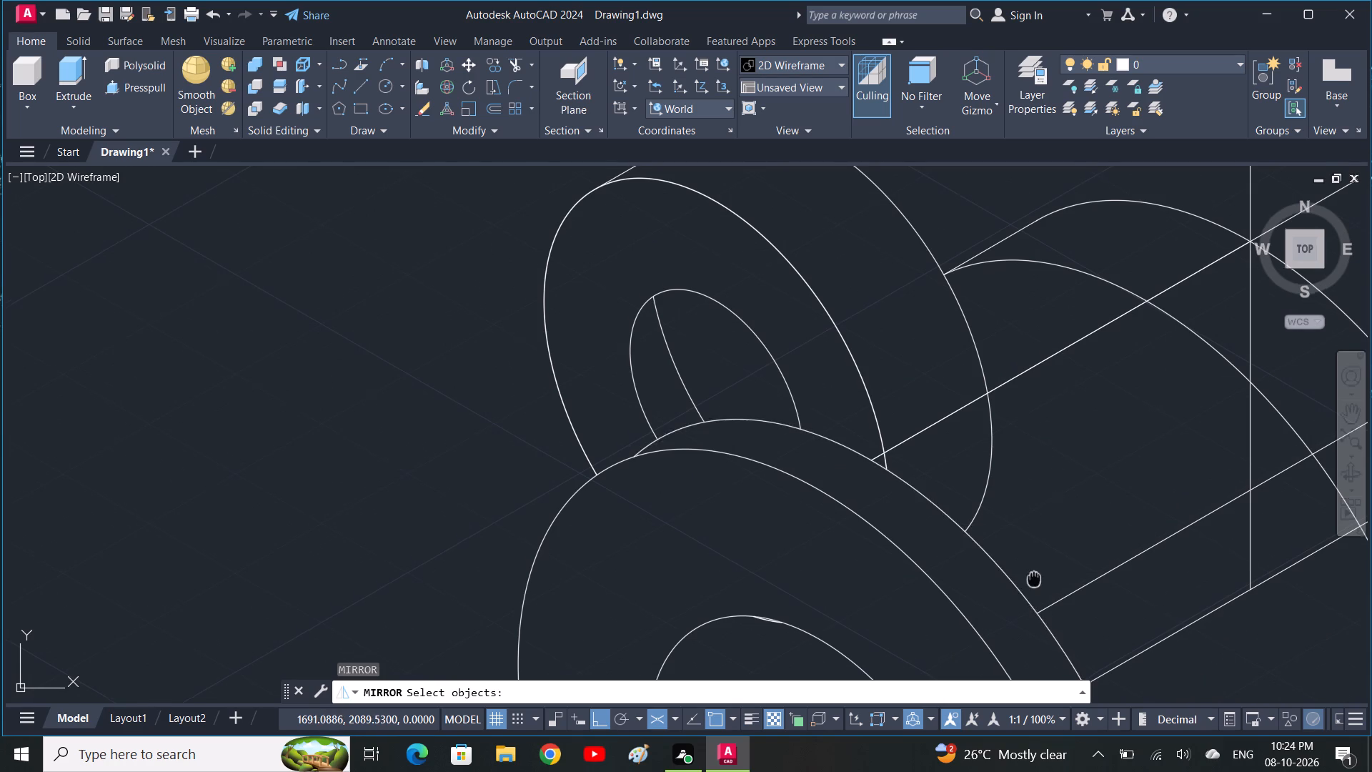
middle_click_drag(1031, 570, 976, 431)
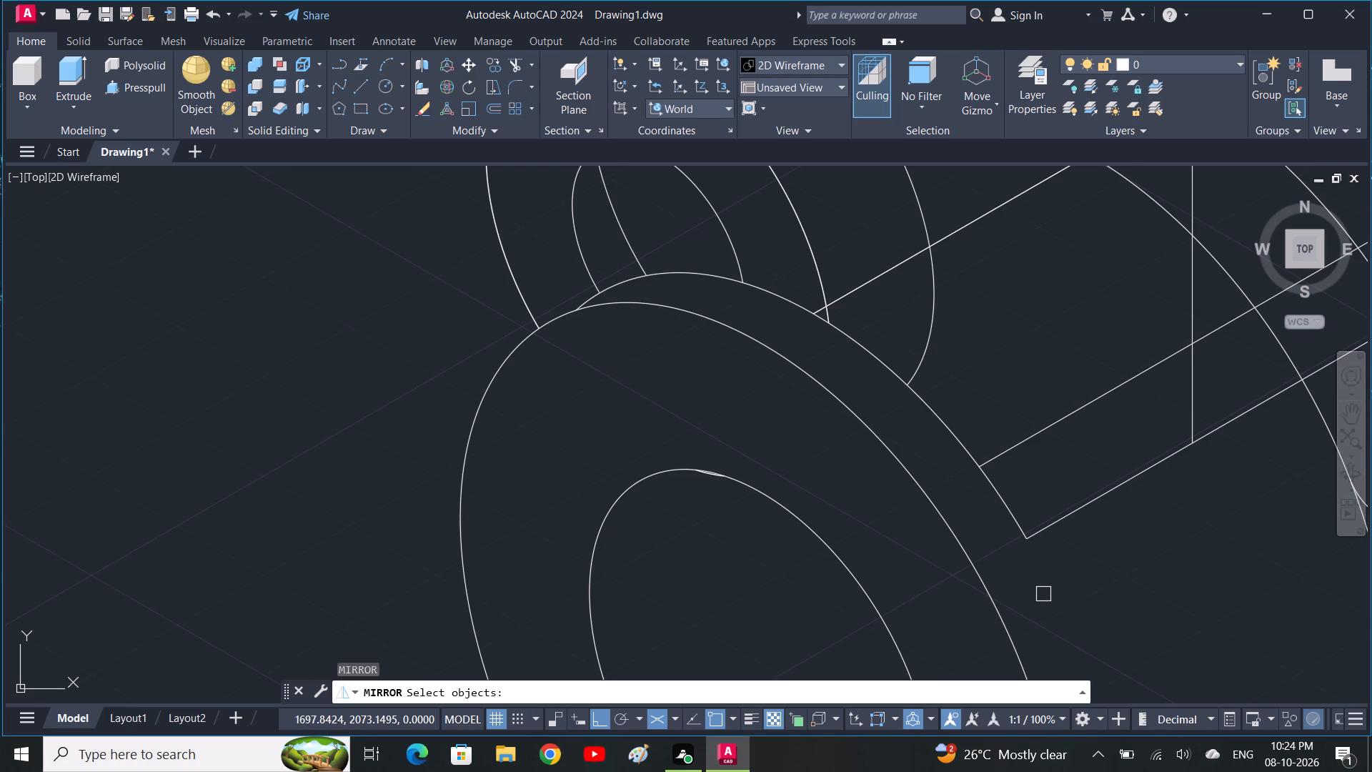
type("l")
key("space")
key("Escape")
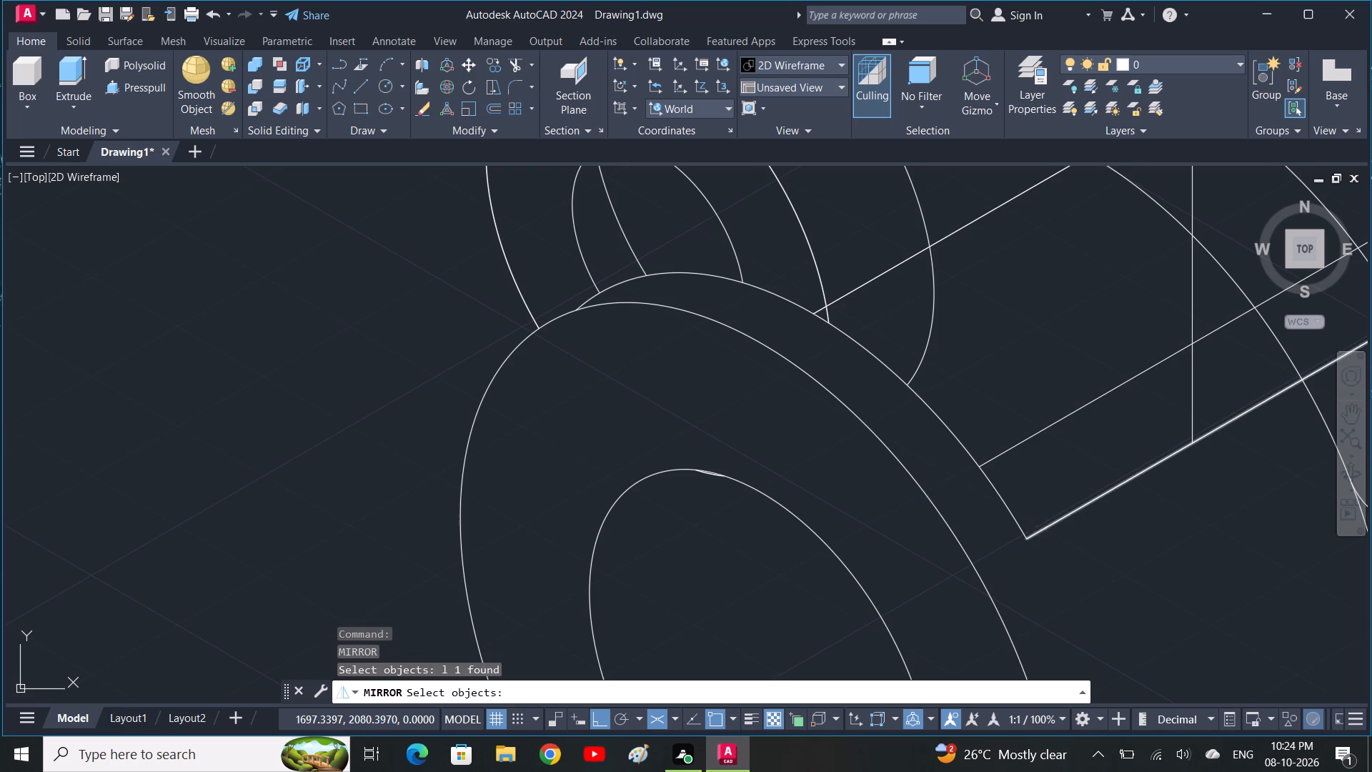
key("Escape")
Start a vertical line in the right isoplane from where the upper of the two lower offset 30° lines meets the rim ellipse.
type("l")
key("space")
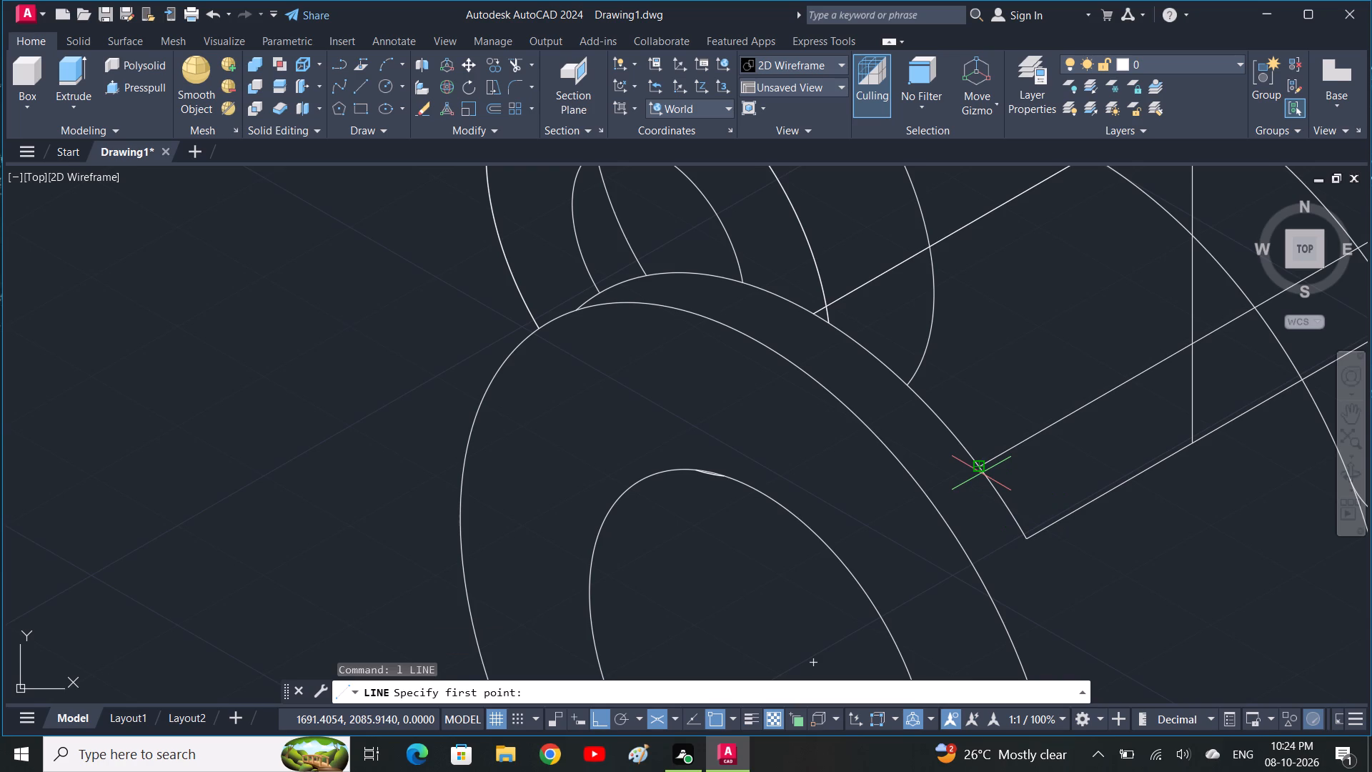
left_click(981, 473)
key("F5")
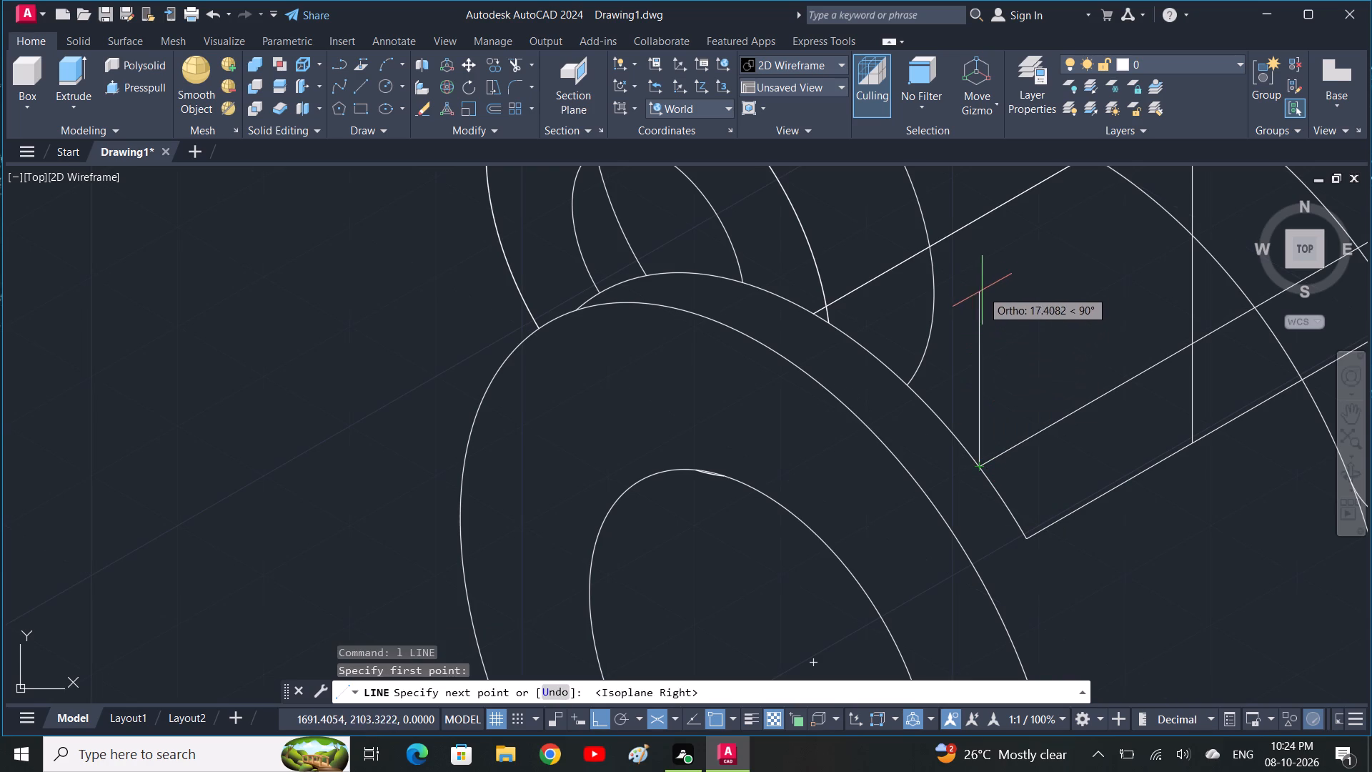
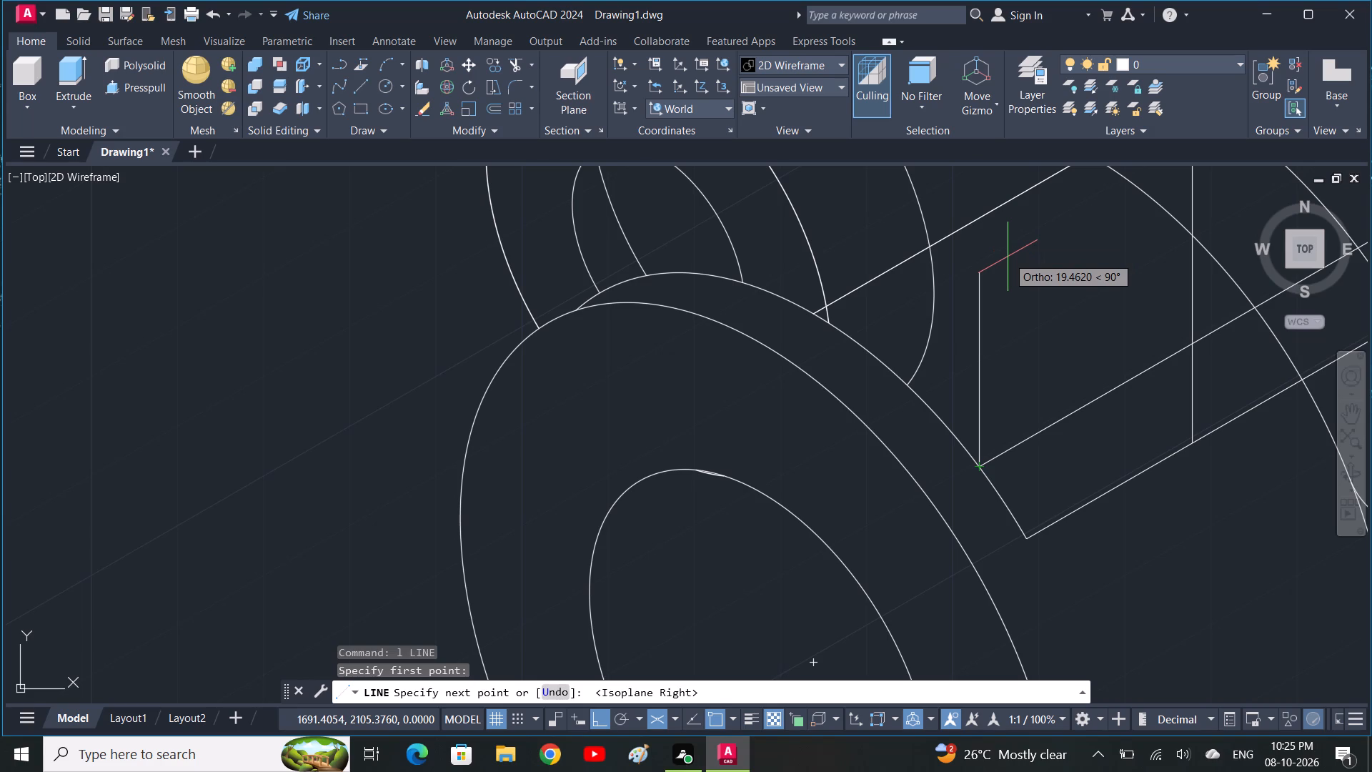
Draw two consecutive 10-unit vertical segments upward from the rim ellipse, followed by a 15-unit segment at 30°.
key("1")
type("0")
key("space")
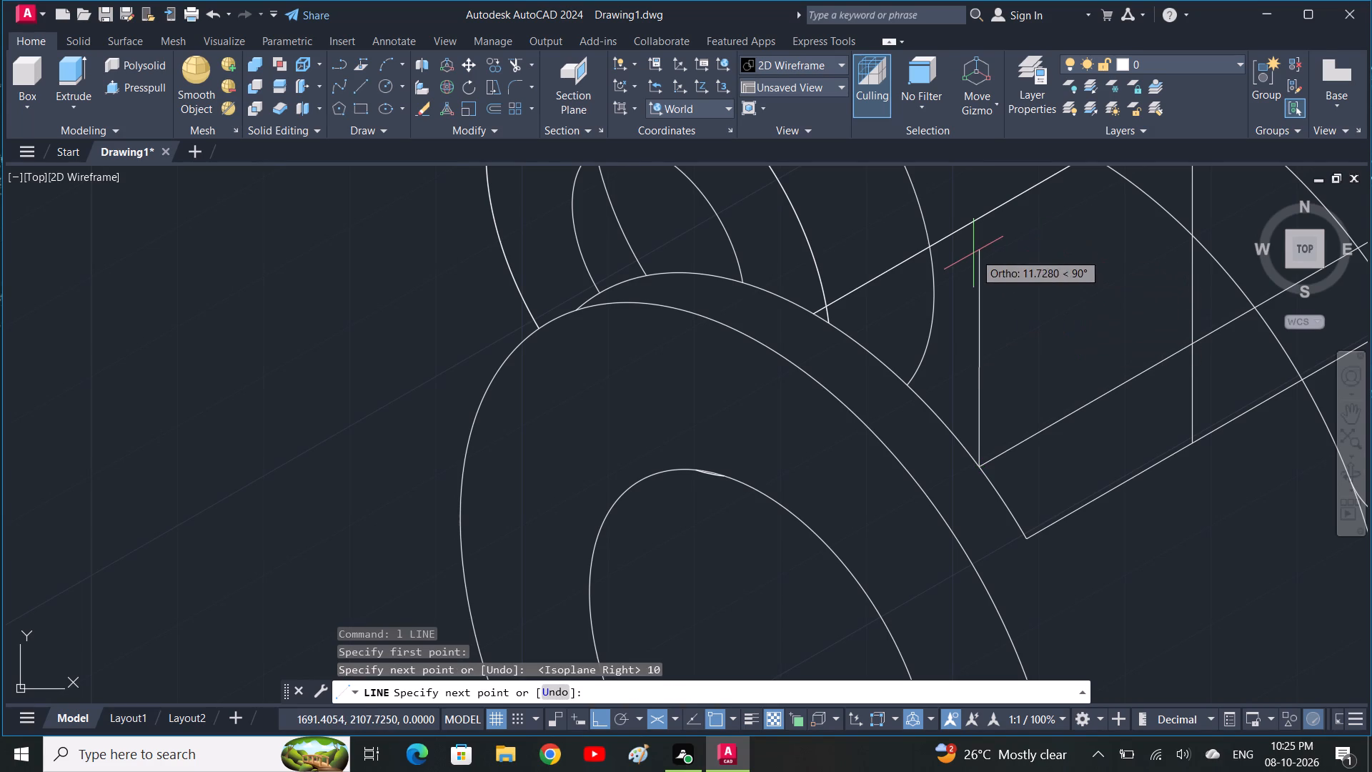
type("10")
key("space")
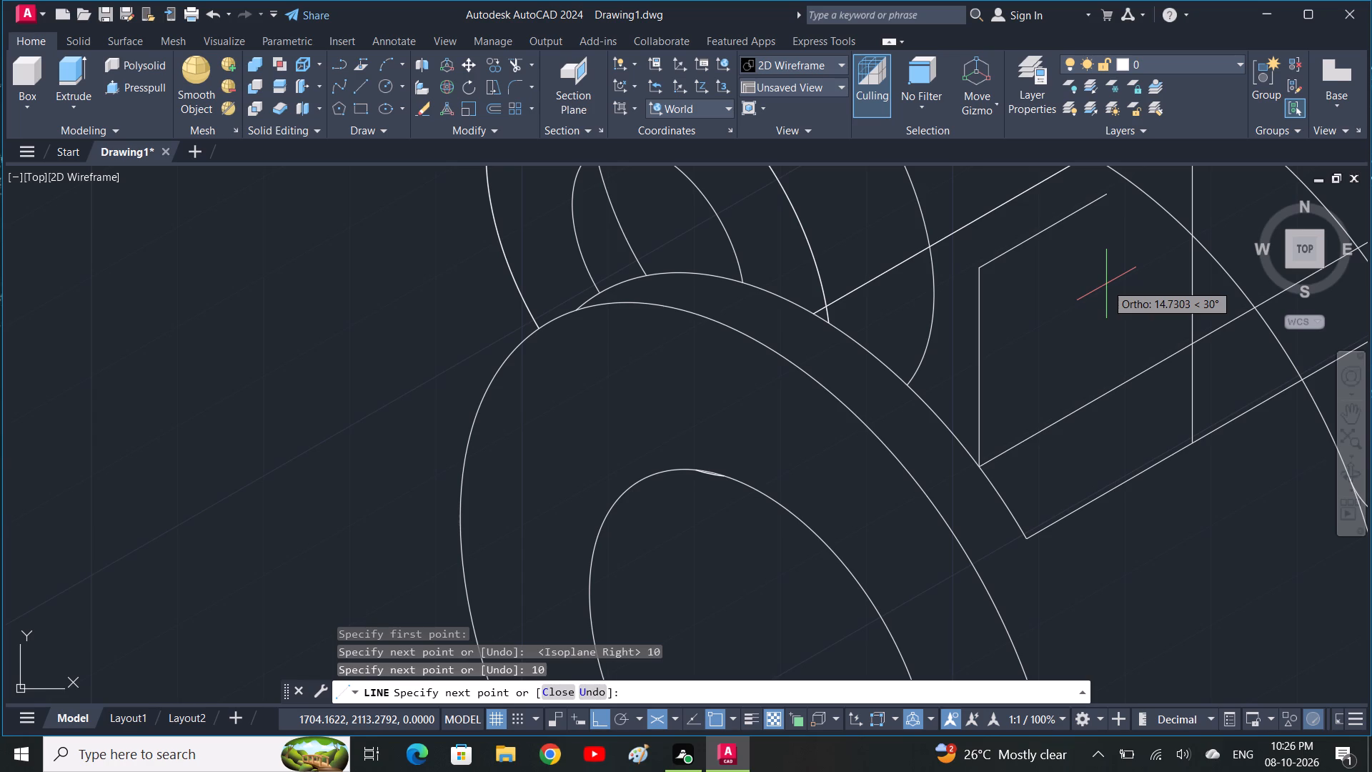
key("d")
key("space")
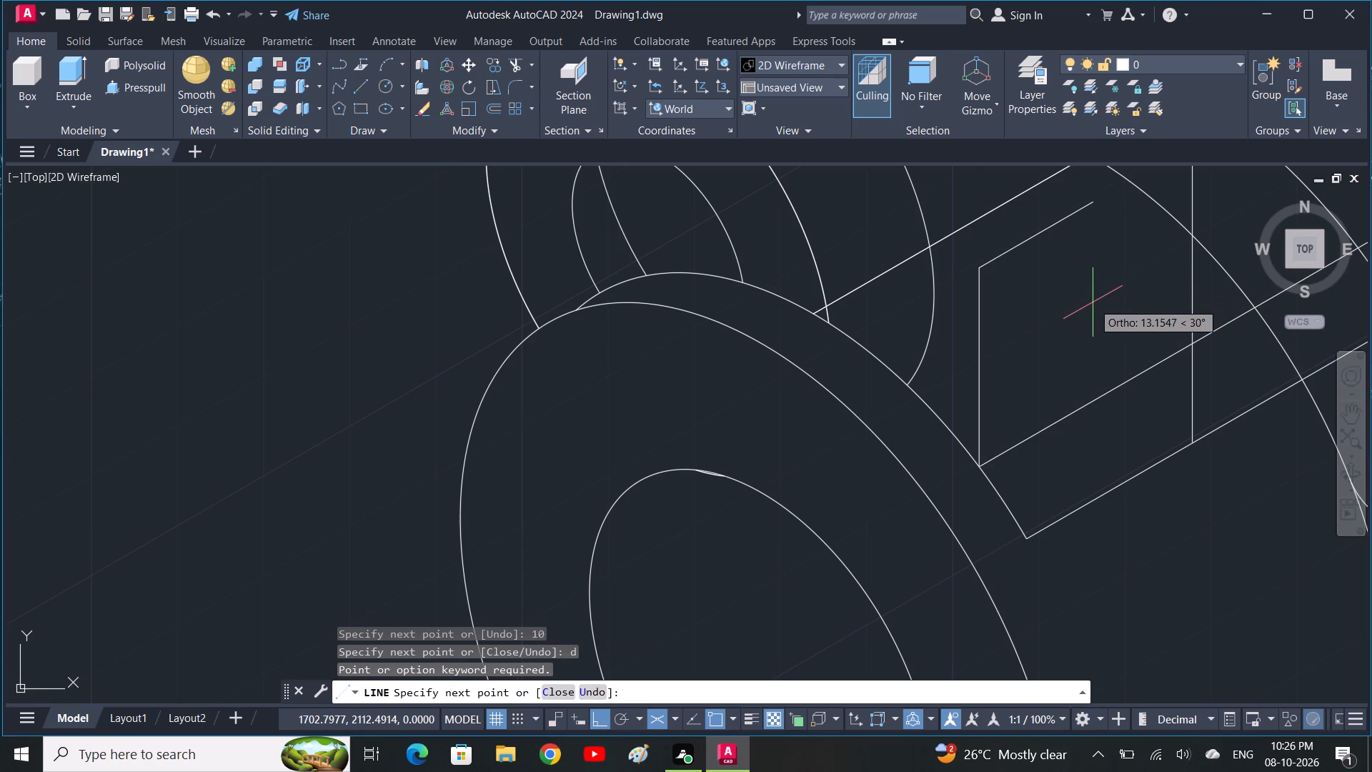
type("15")
key("space")
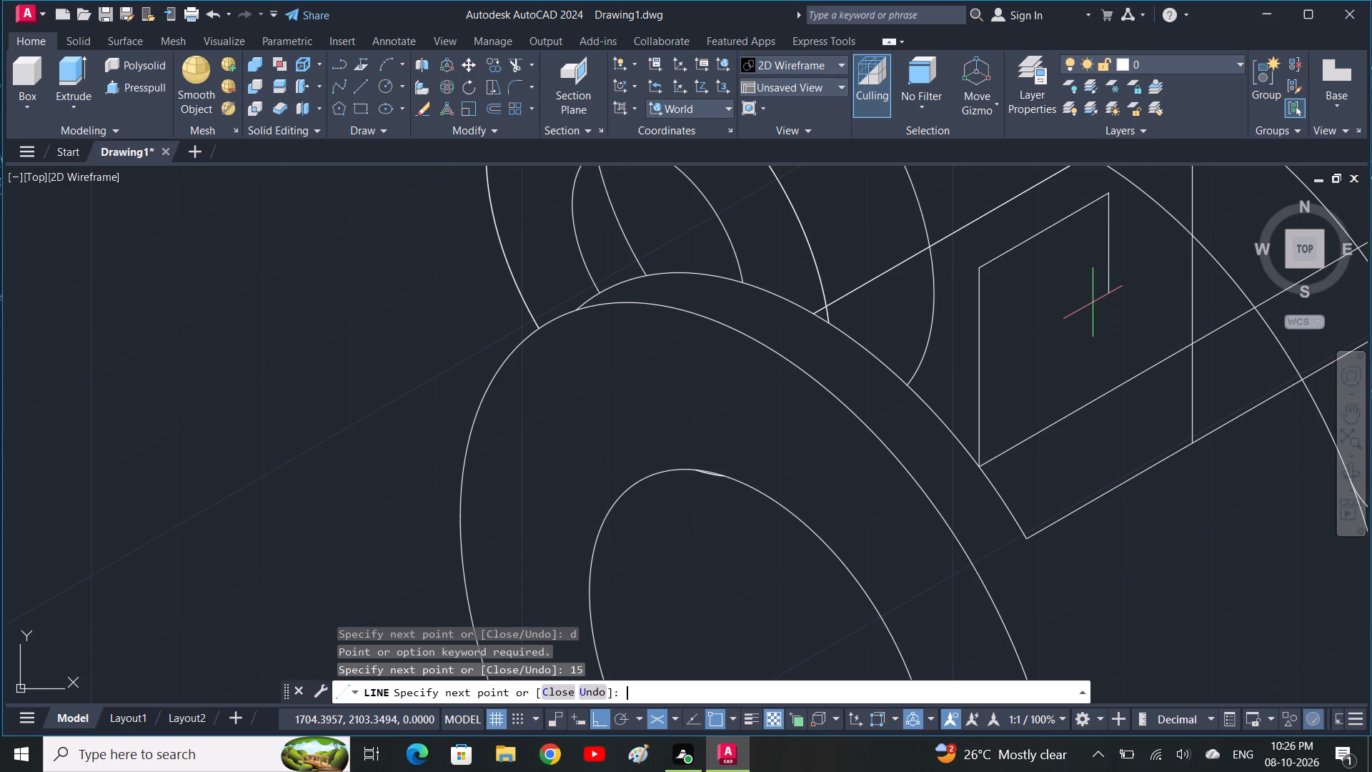
key("Escape")
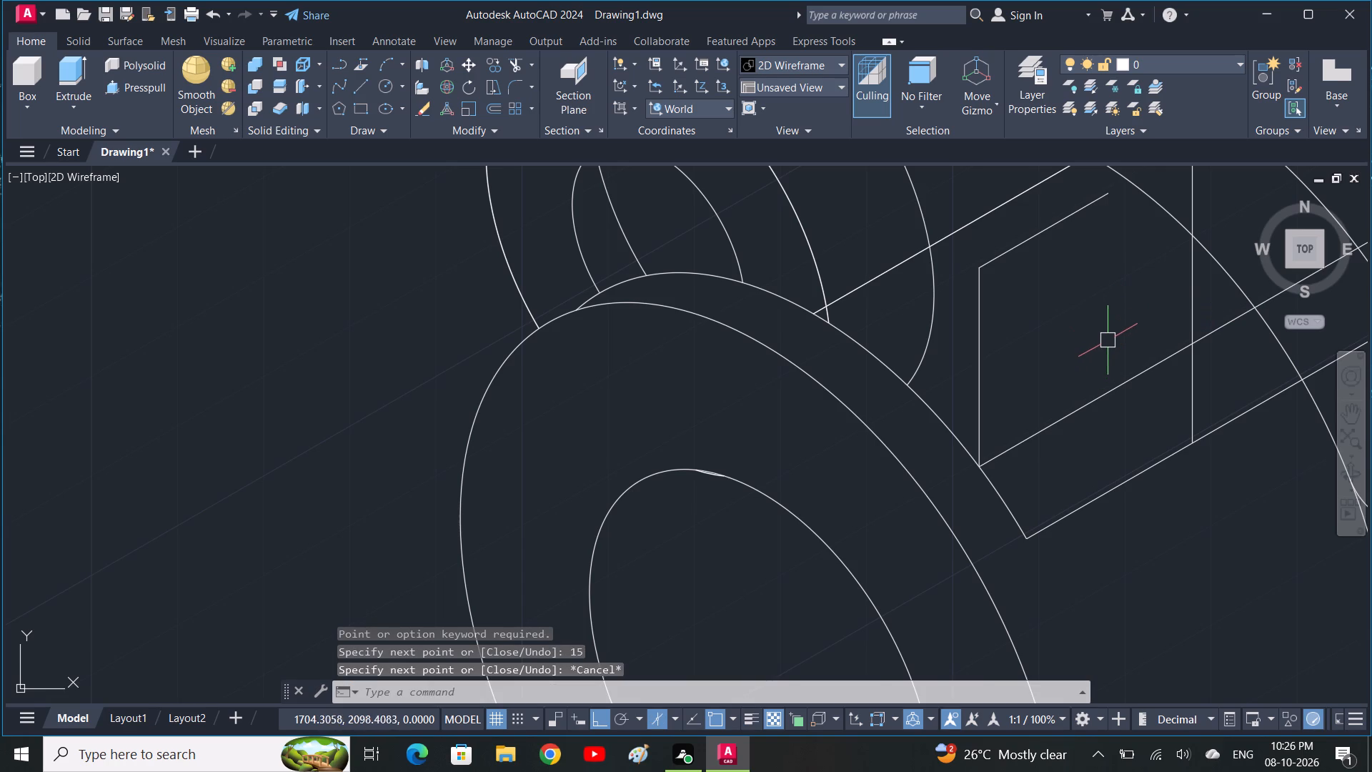
Draw a 30-diameter isocircle in the right isoplane, centred on the free end of the 15-unit segment.
scroll(1108, 335, "down", 1)
middle_click_drag(1109, 336, 1078, 426)
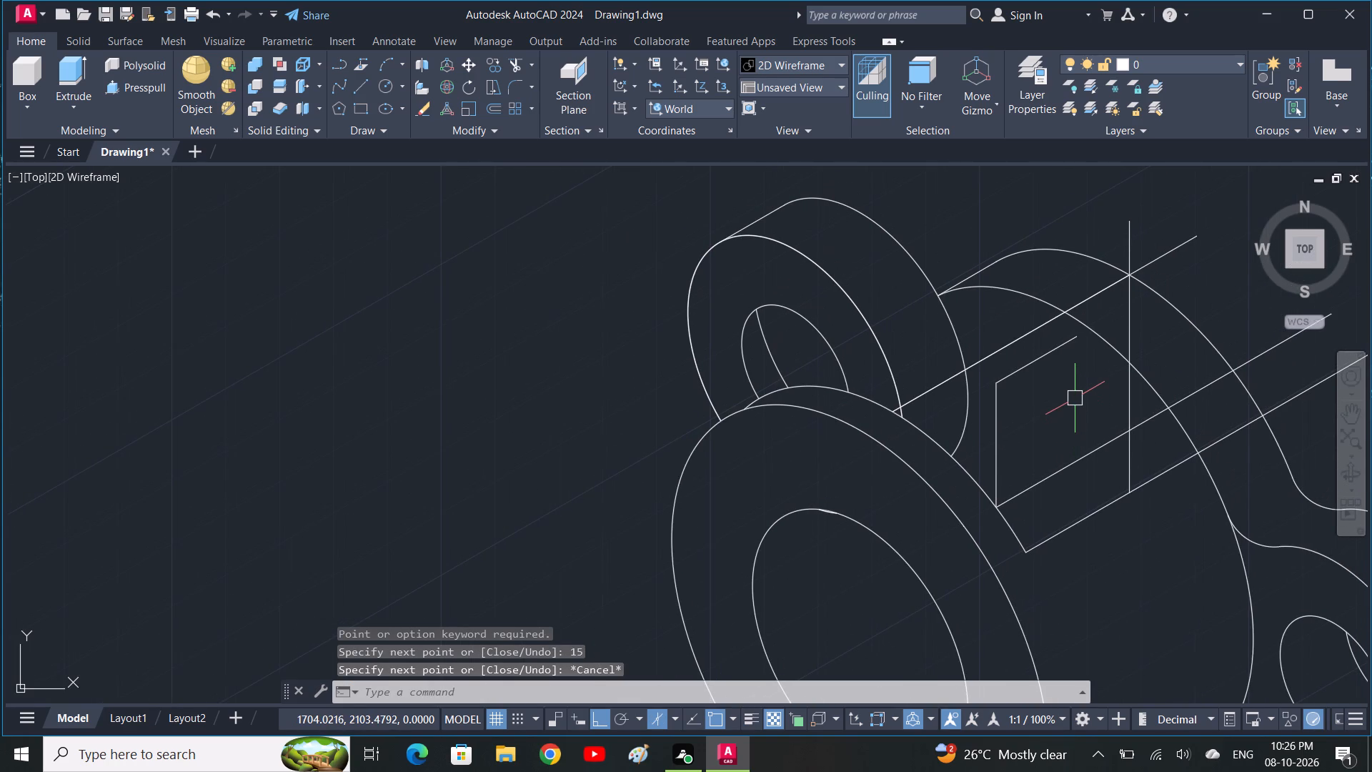
type("el i")
key("space")
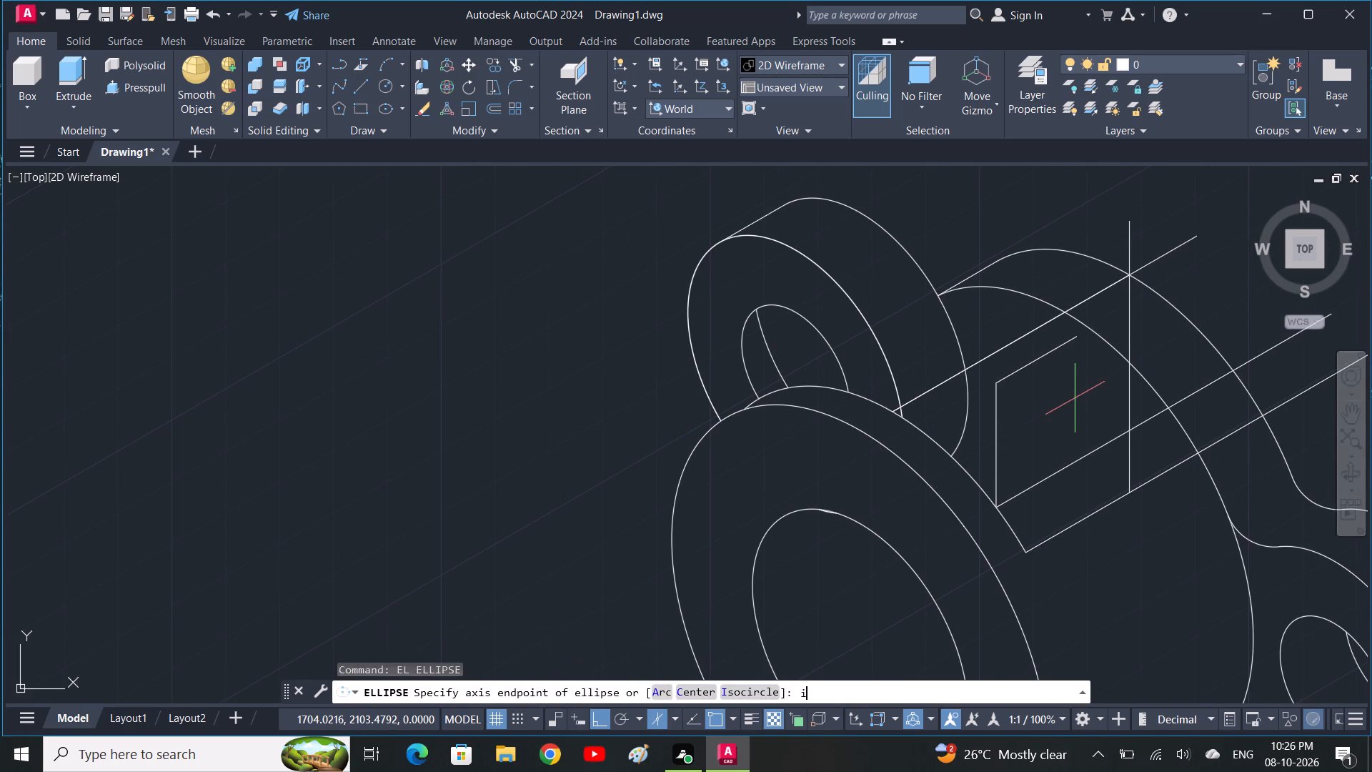
left_click(1079, 333)
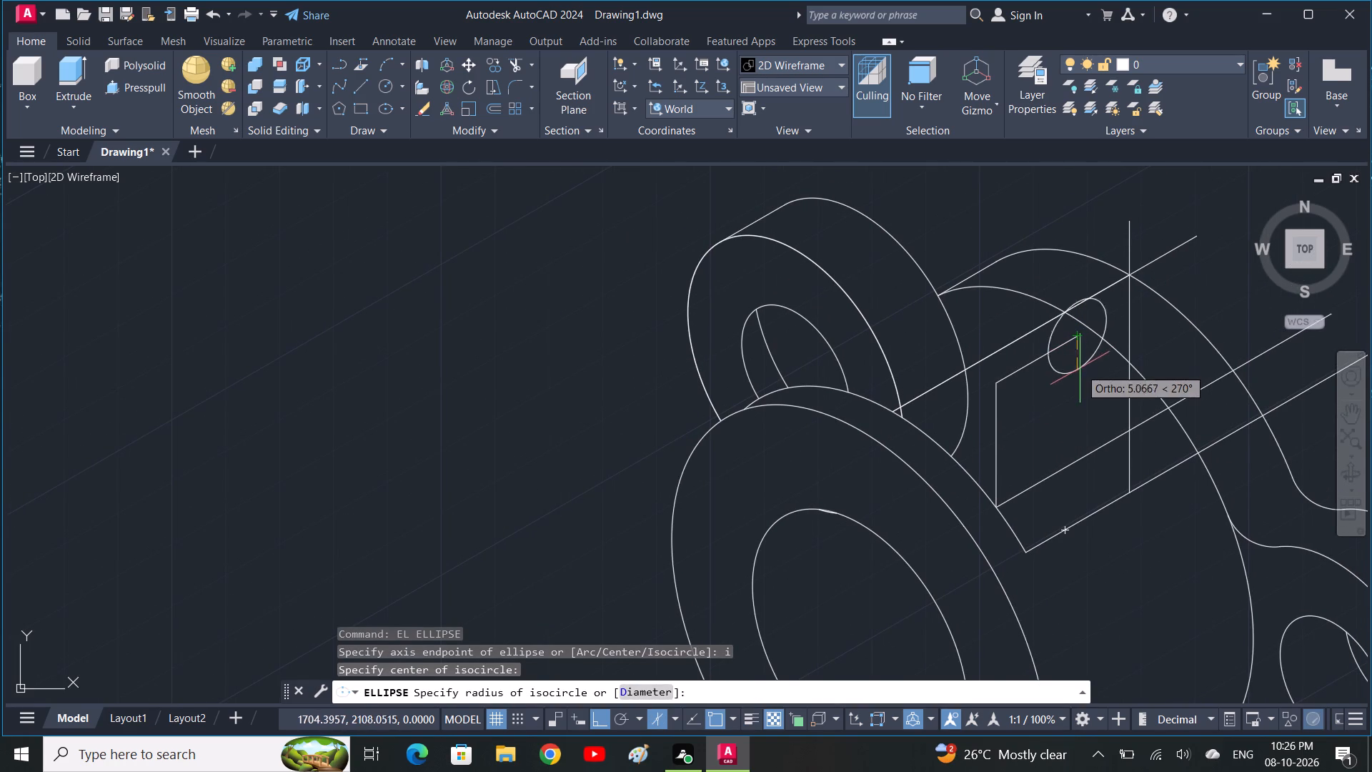
type("d 30")
key("space")
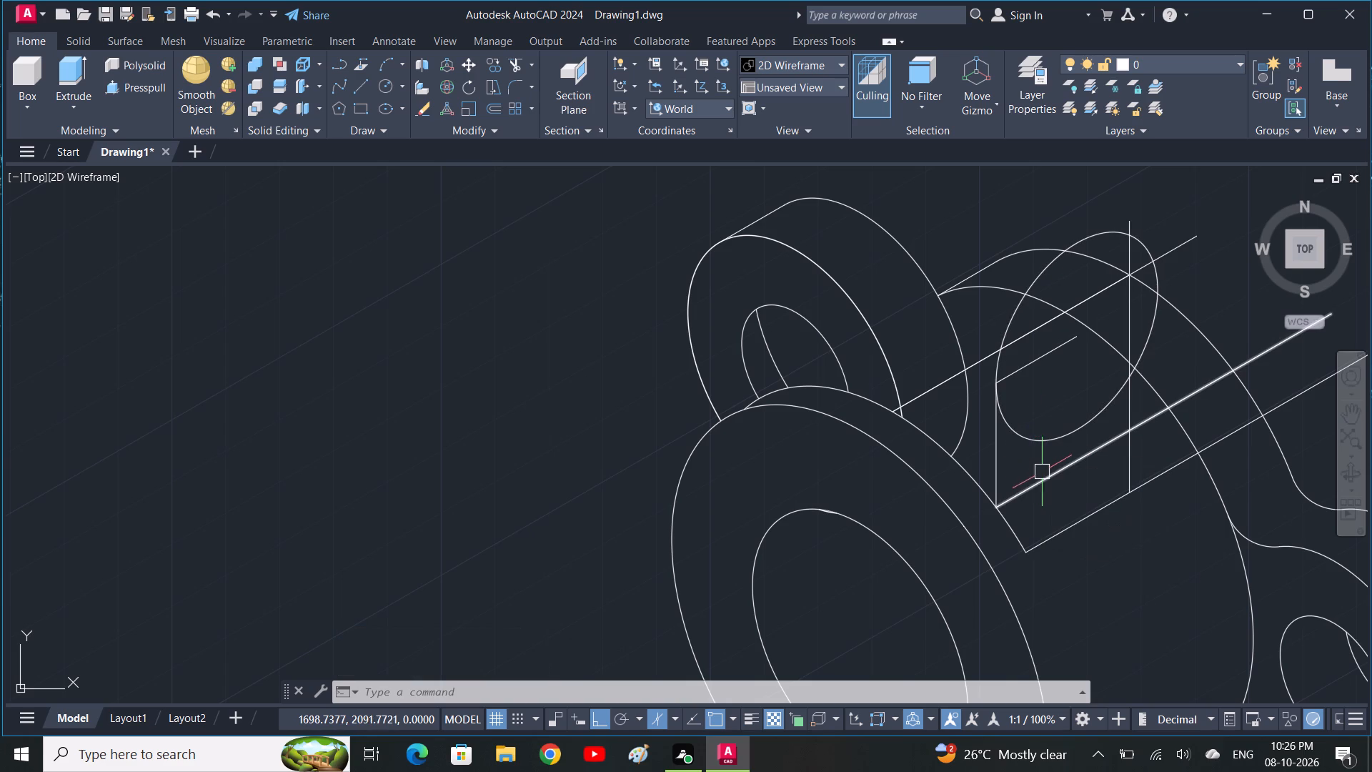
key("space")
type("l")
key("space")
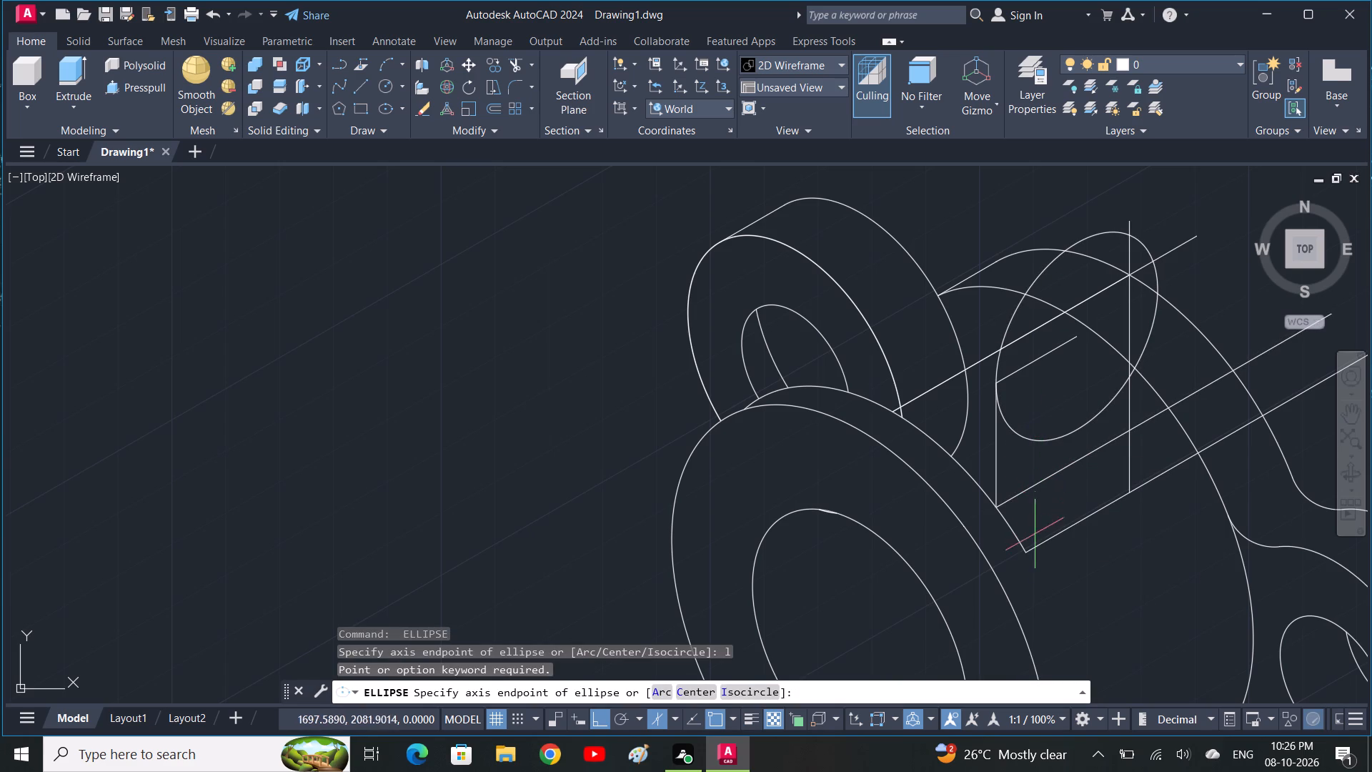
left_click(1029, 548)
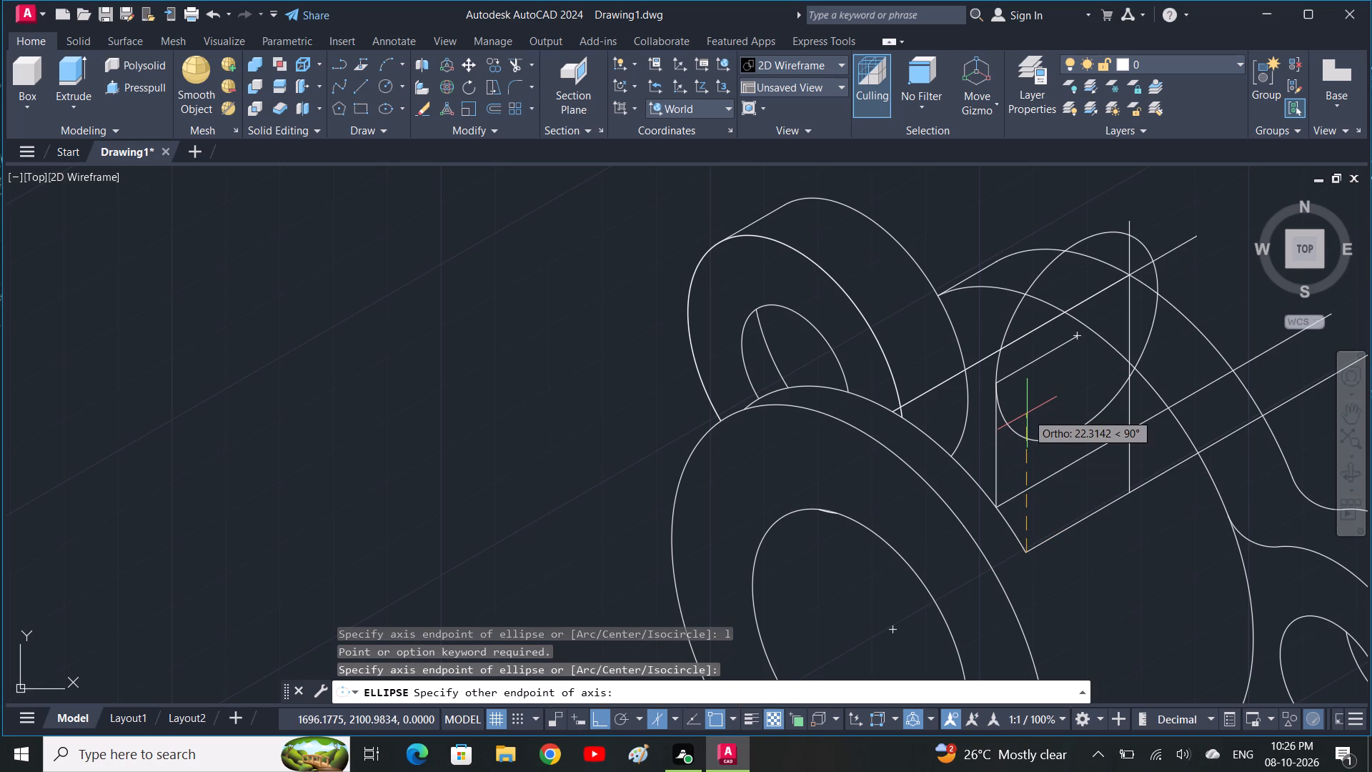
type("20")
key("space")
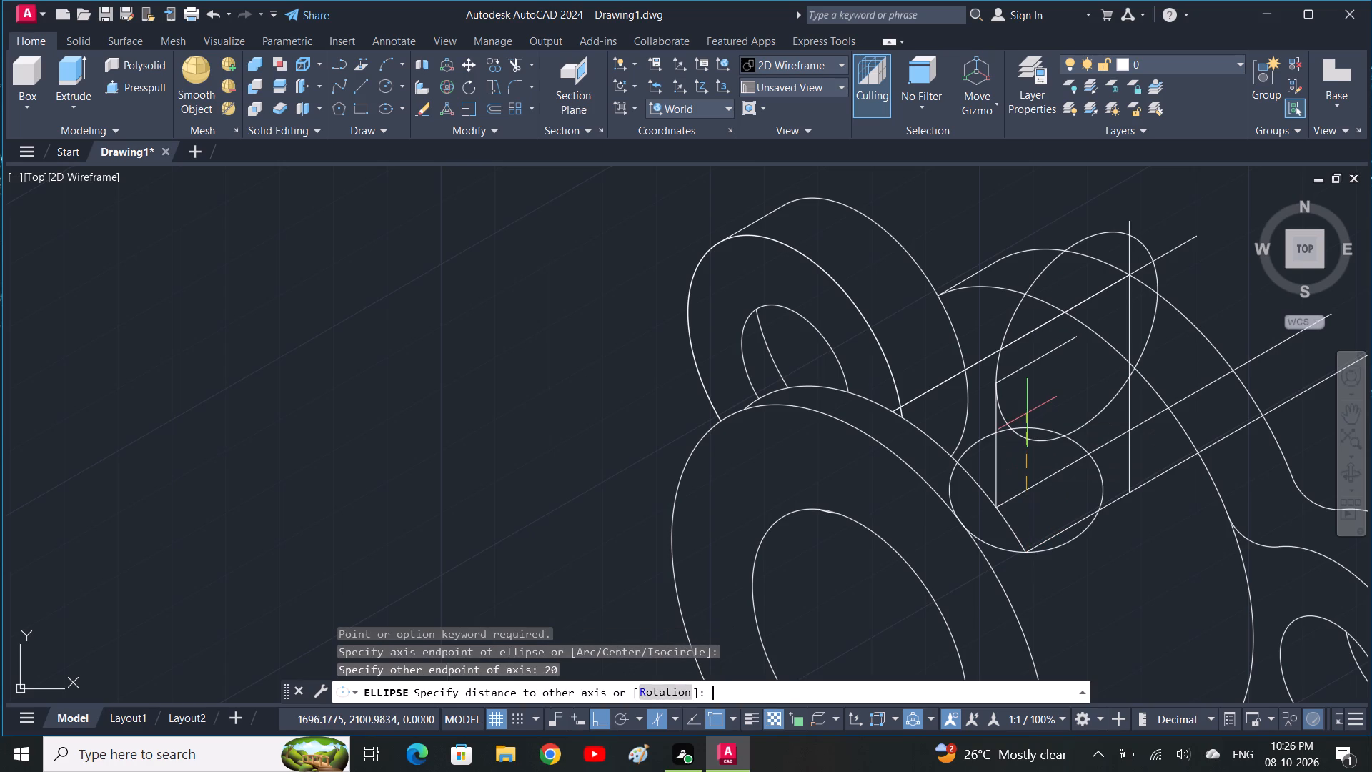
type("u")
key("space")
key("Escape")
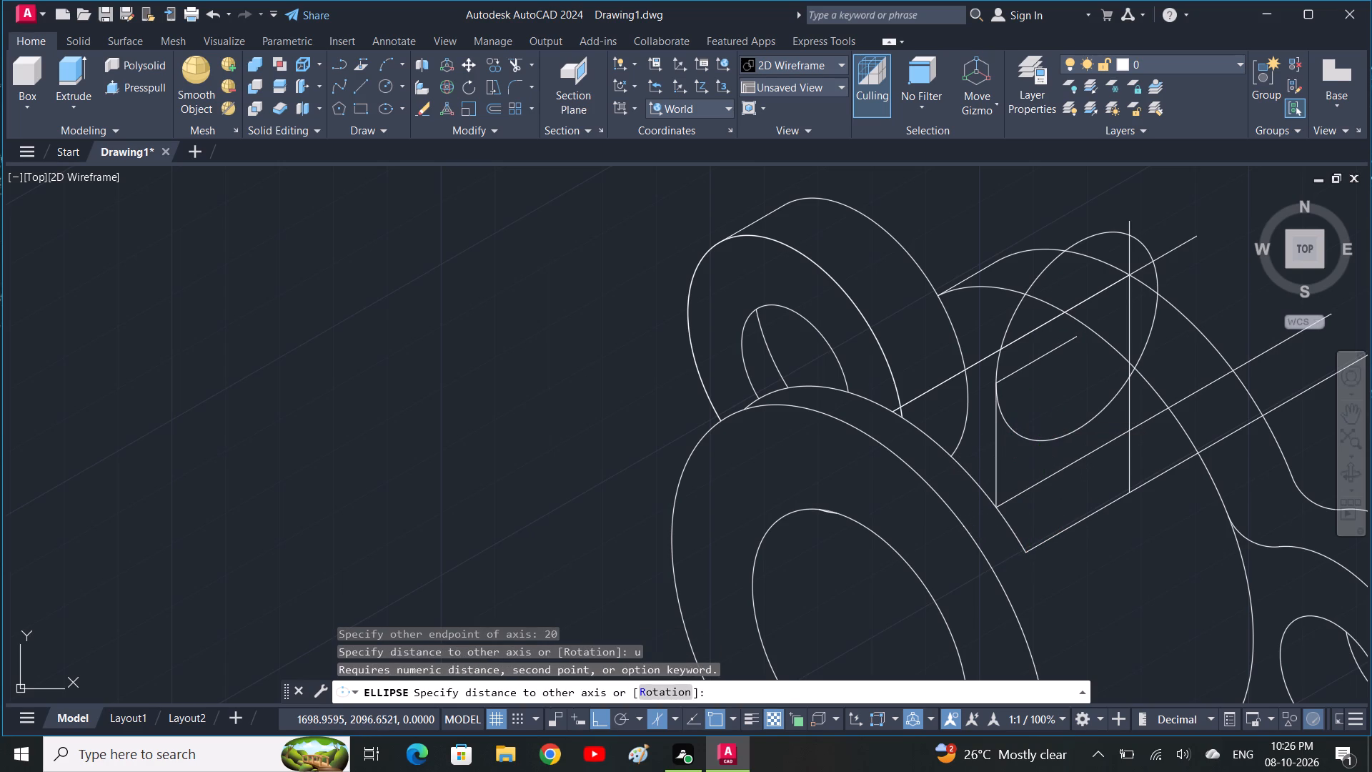
Draw a 20-unit vertical line upward from where the lowest 30° line meets the rim ellipse.
type("l")
key("space")
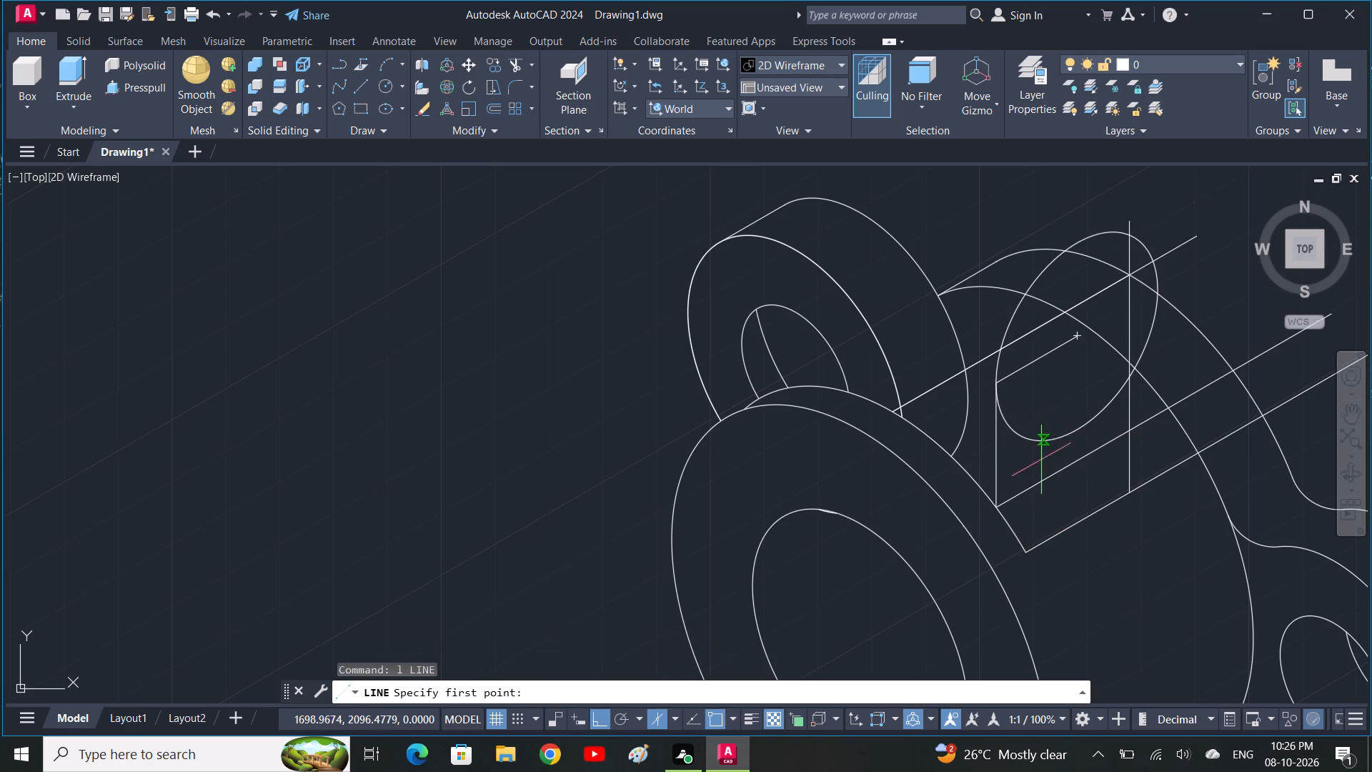
left_click(1030, 551)
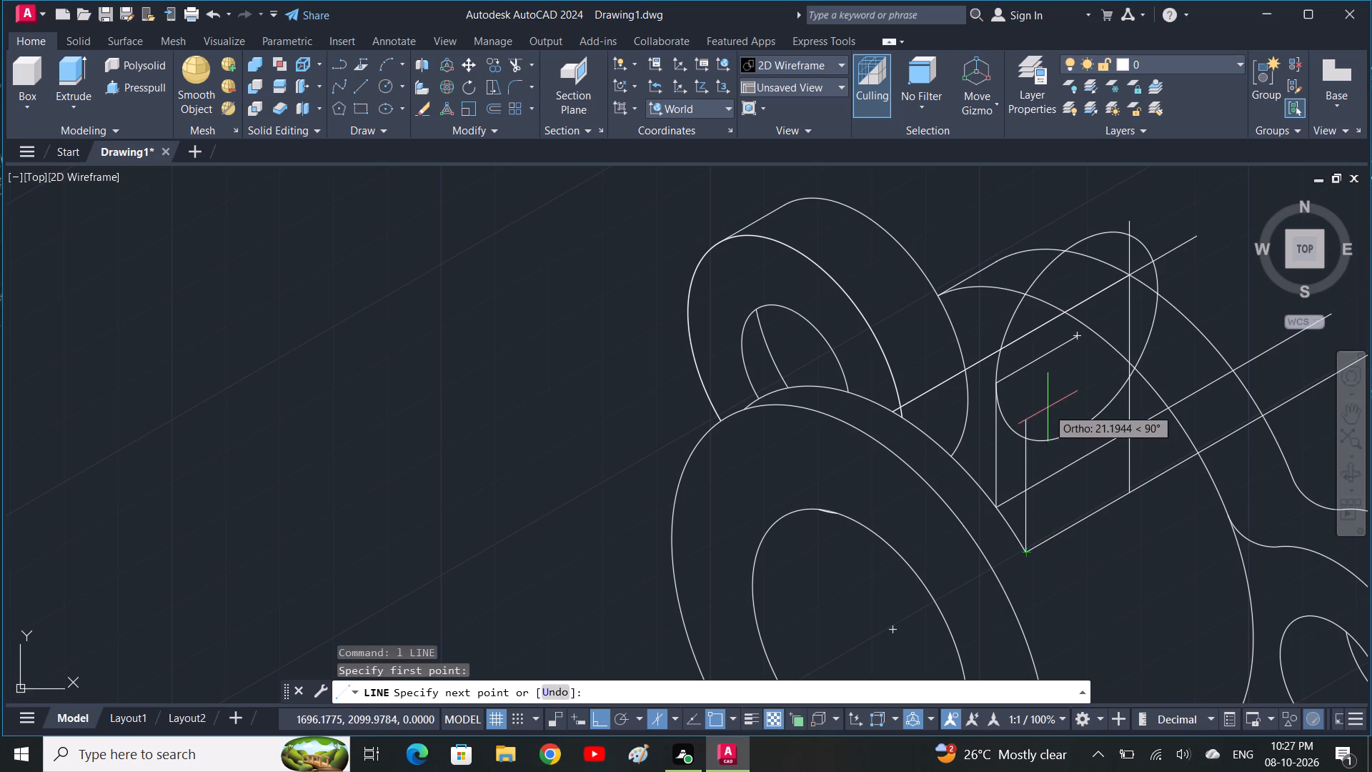
type("20")
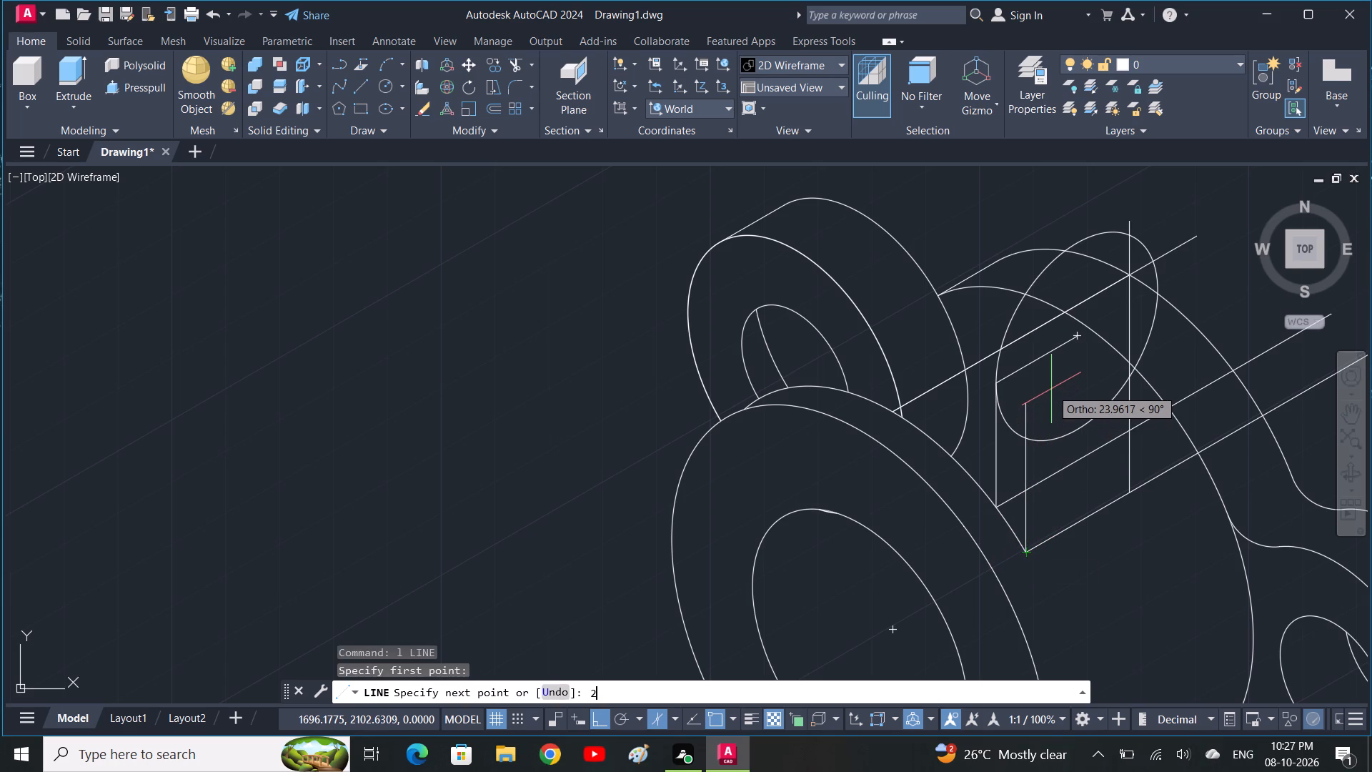
key("space")
key("space")
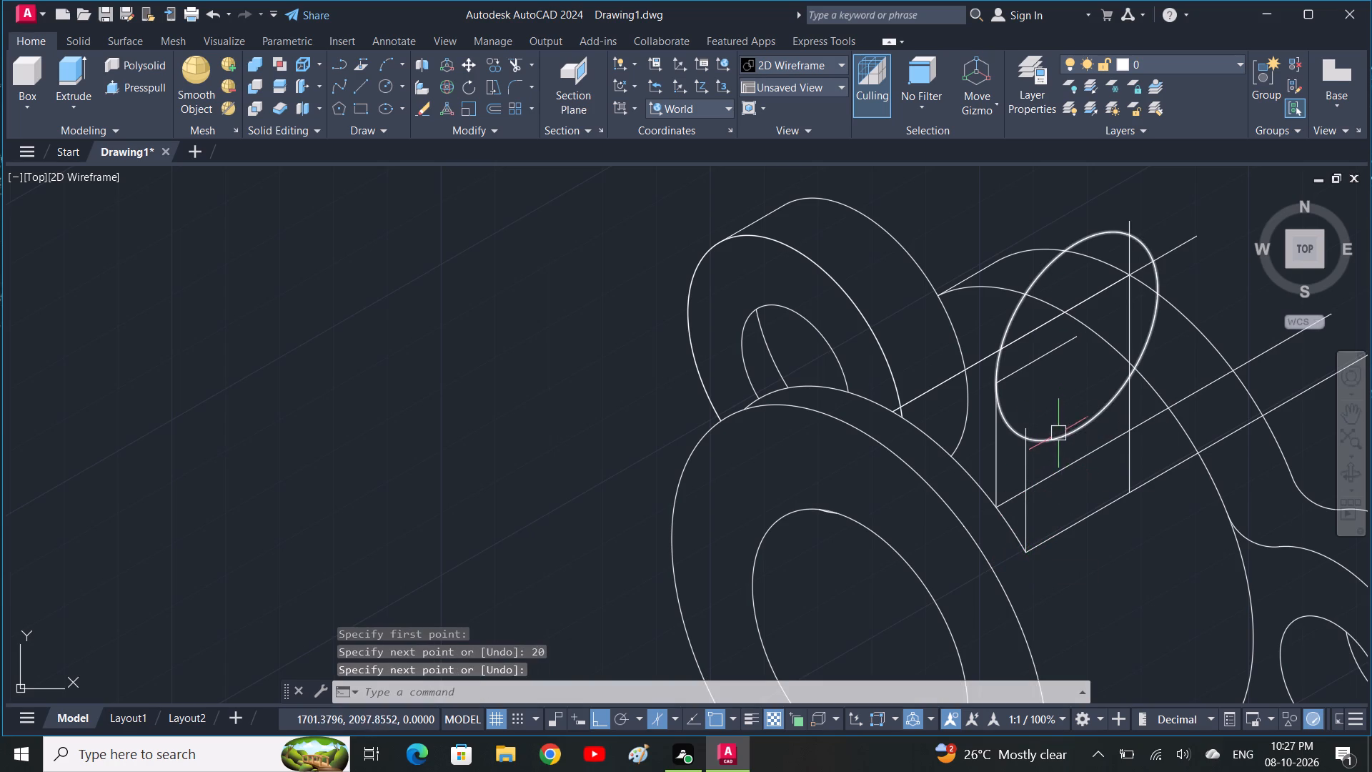
Draw a vertical line downward from the far side of the isocircle, opposite the first vertical, past the upper offset 30° line.
key("space")
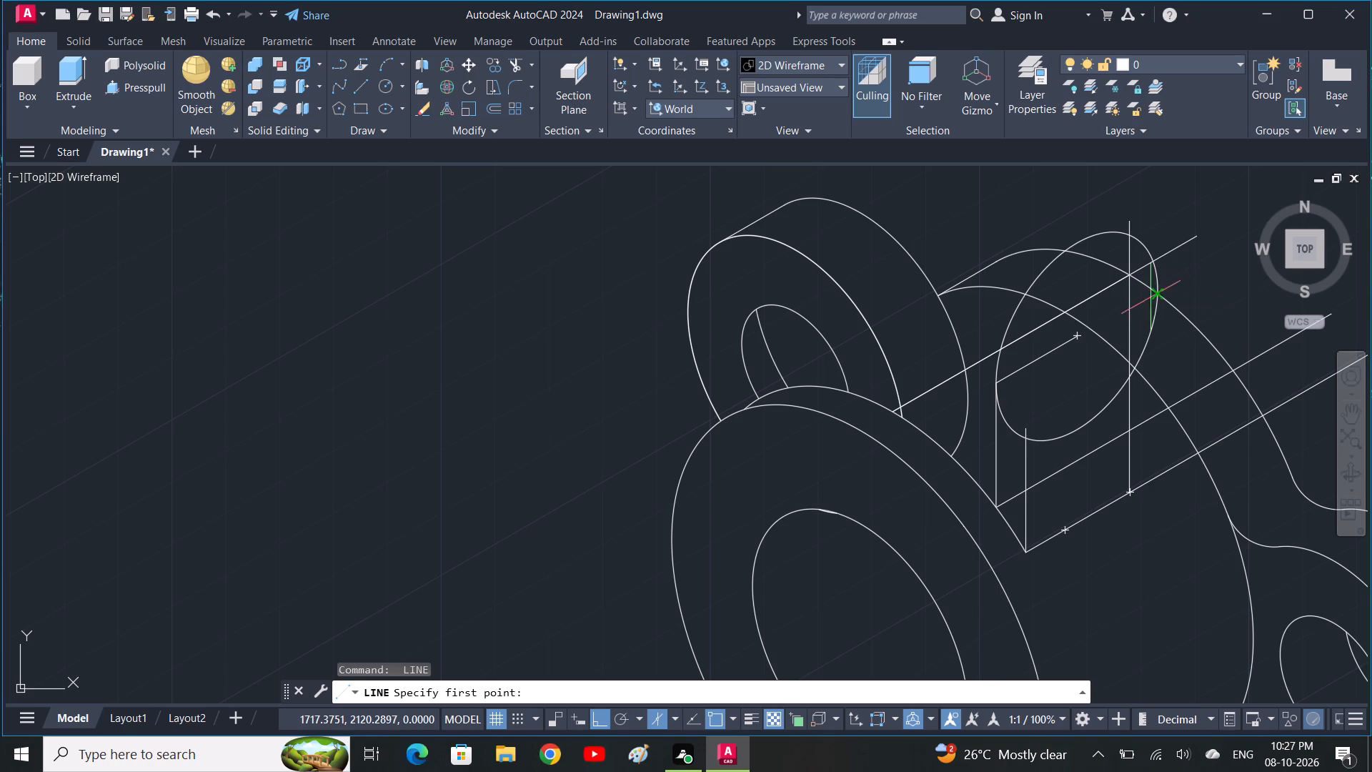
left_click(1158, 299)
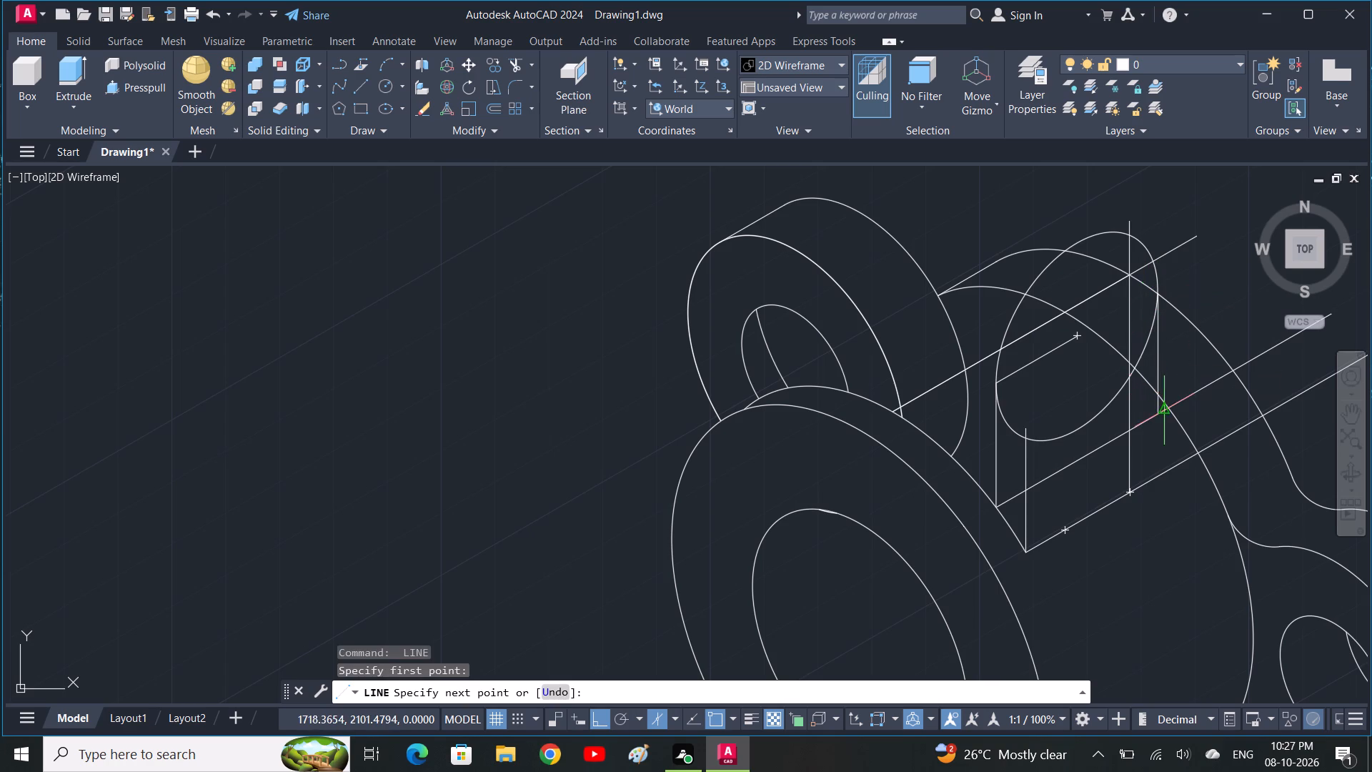
left_click(1163, 437)
key("space")
key("space")
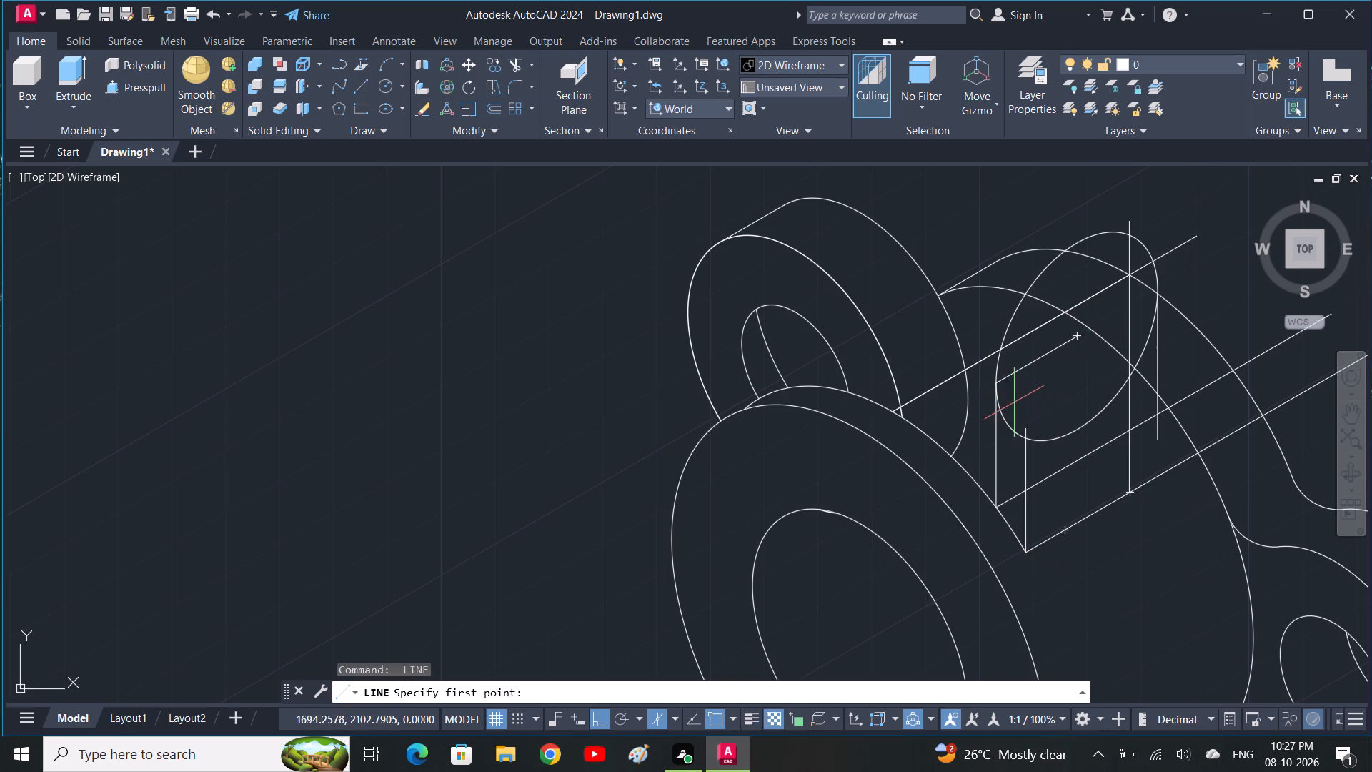
key("Escape")
Copy the isocircle from the top of the first vertical line to the top of the 20-unit vertical line.
left_click(1012, 426)
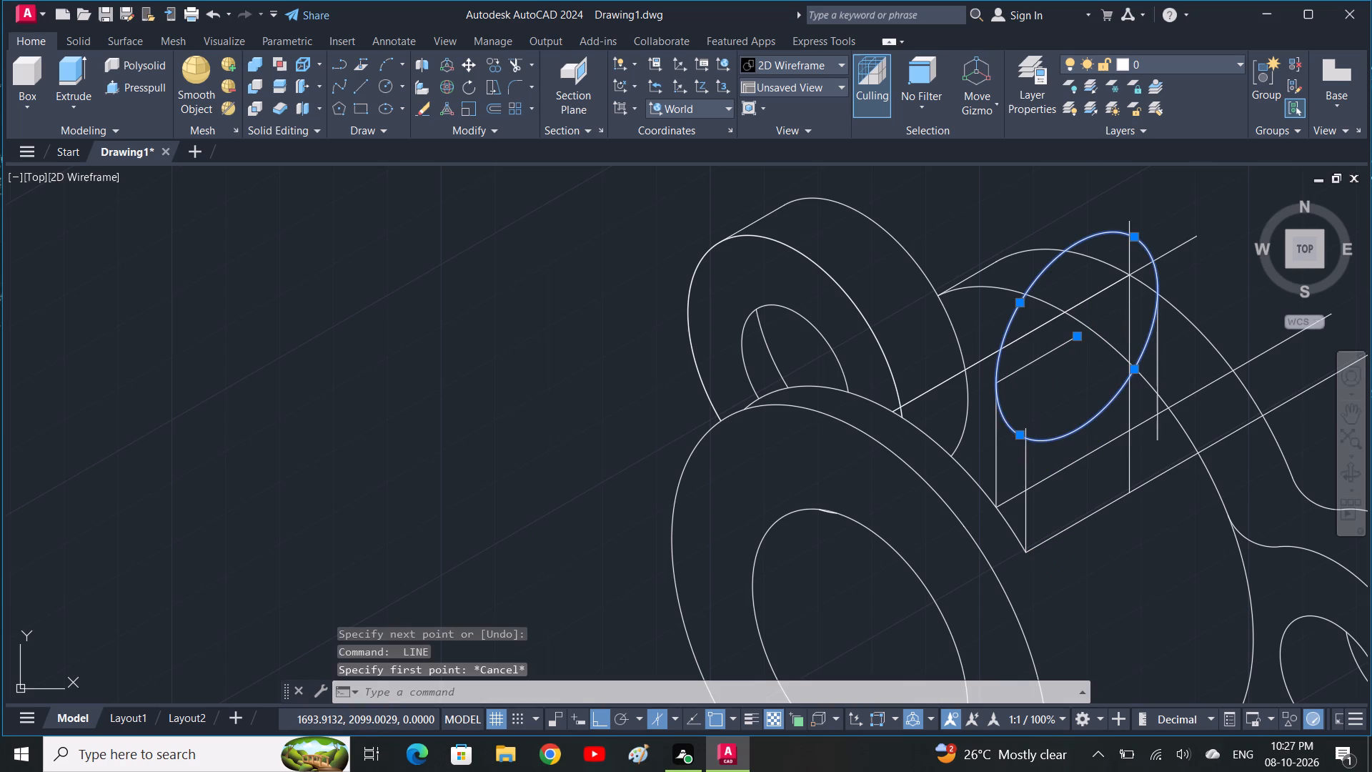
key("c")
type("o")
key("space")
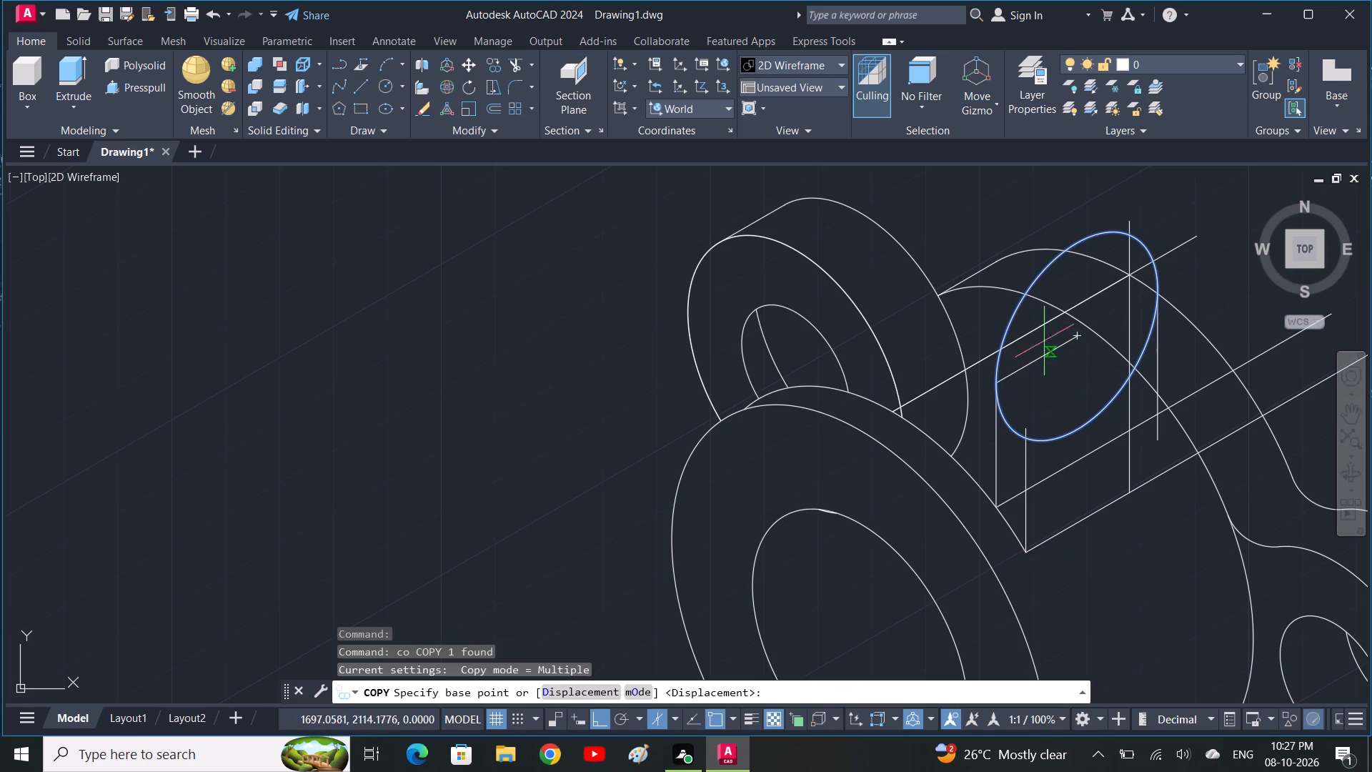
left_click(995, 388)
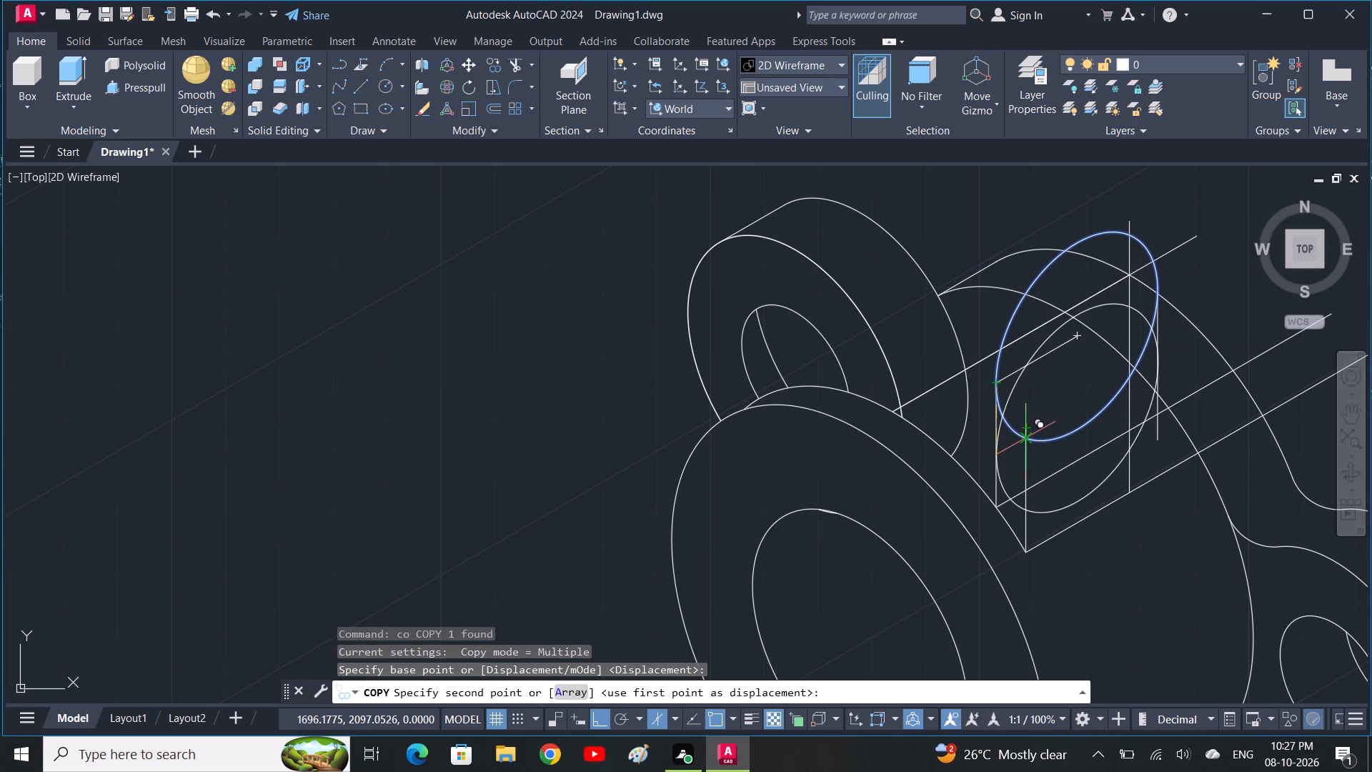
scroll(1028, 435, "up", 4)
left_click(988, 392)
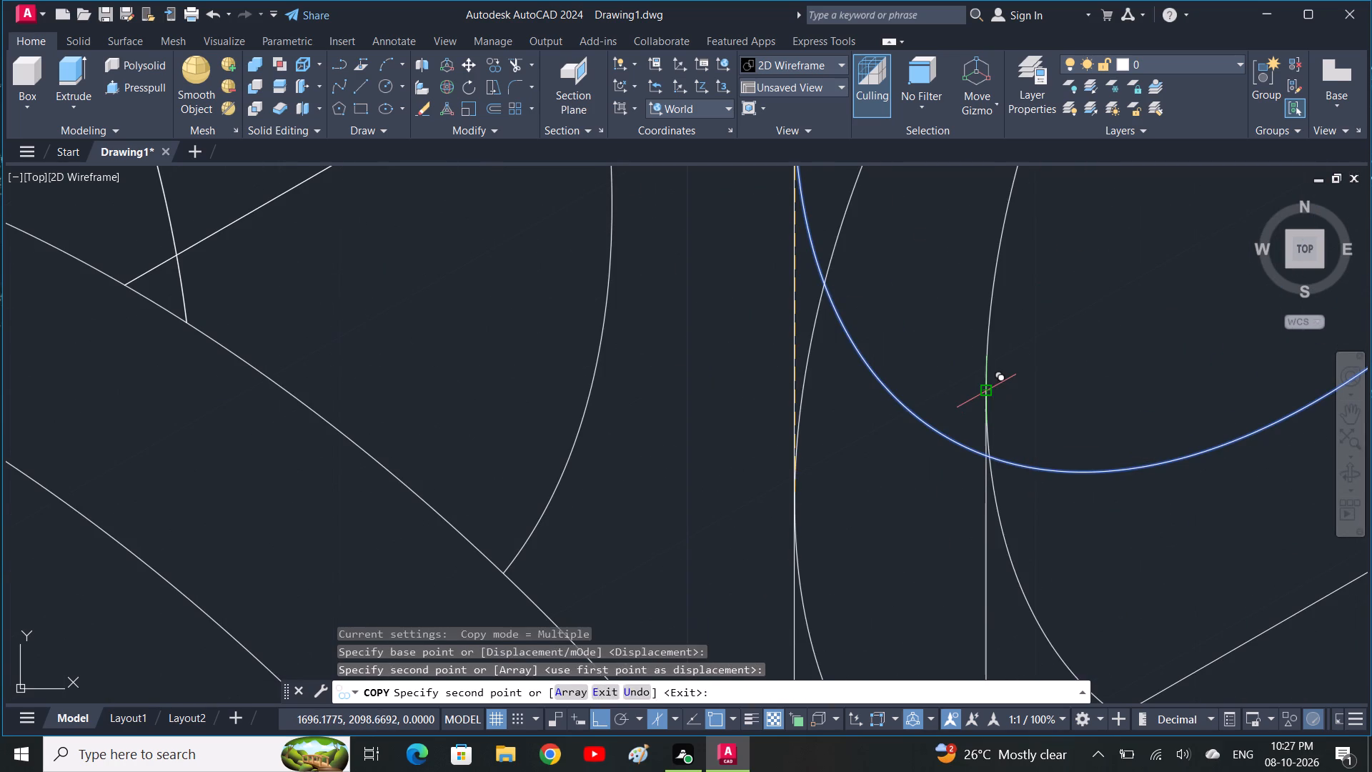
key("space")
Copy the new isocircle 4 units along the receding axis of the left isoplane.
scroll(988, 396, "down", 4)
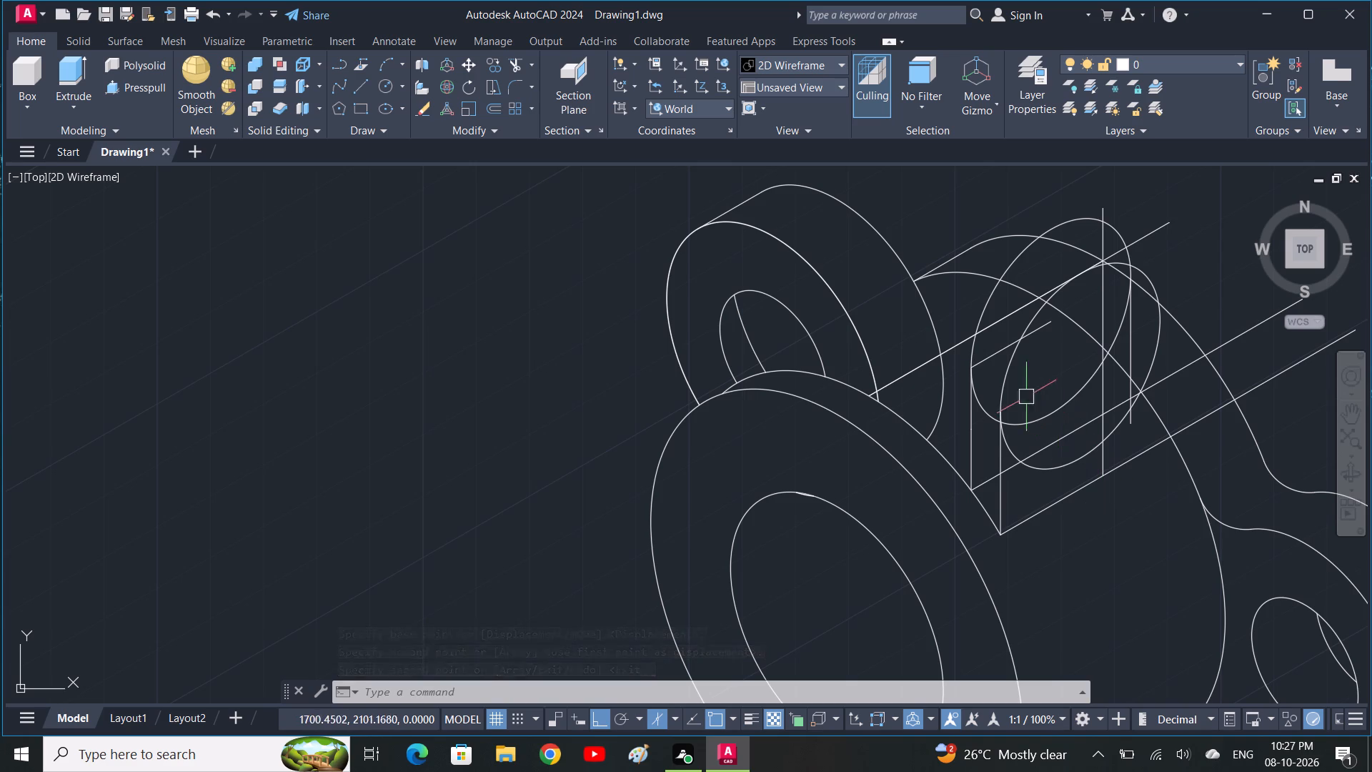
left_click(1009, 380)
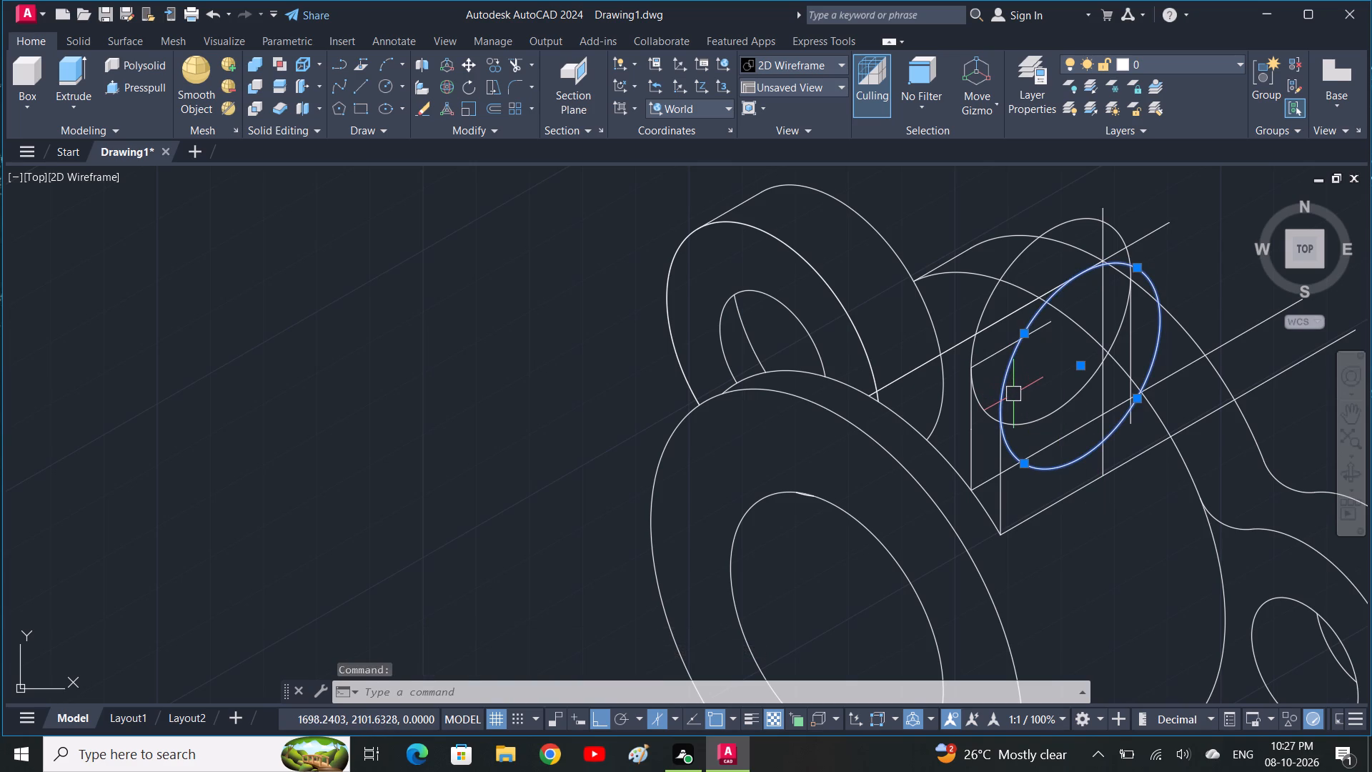
key("c")
type("o")
key("space")
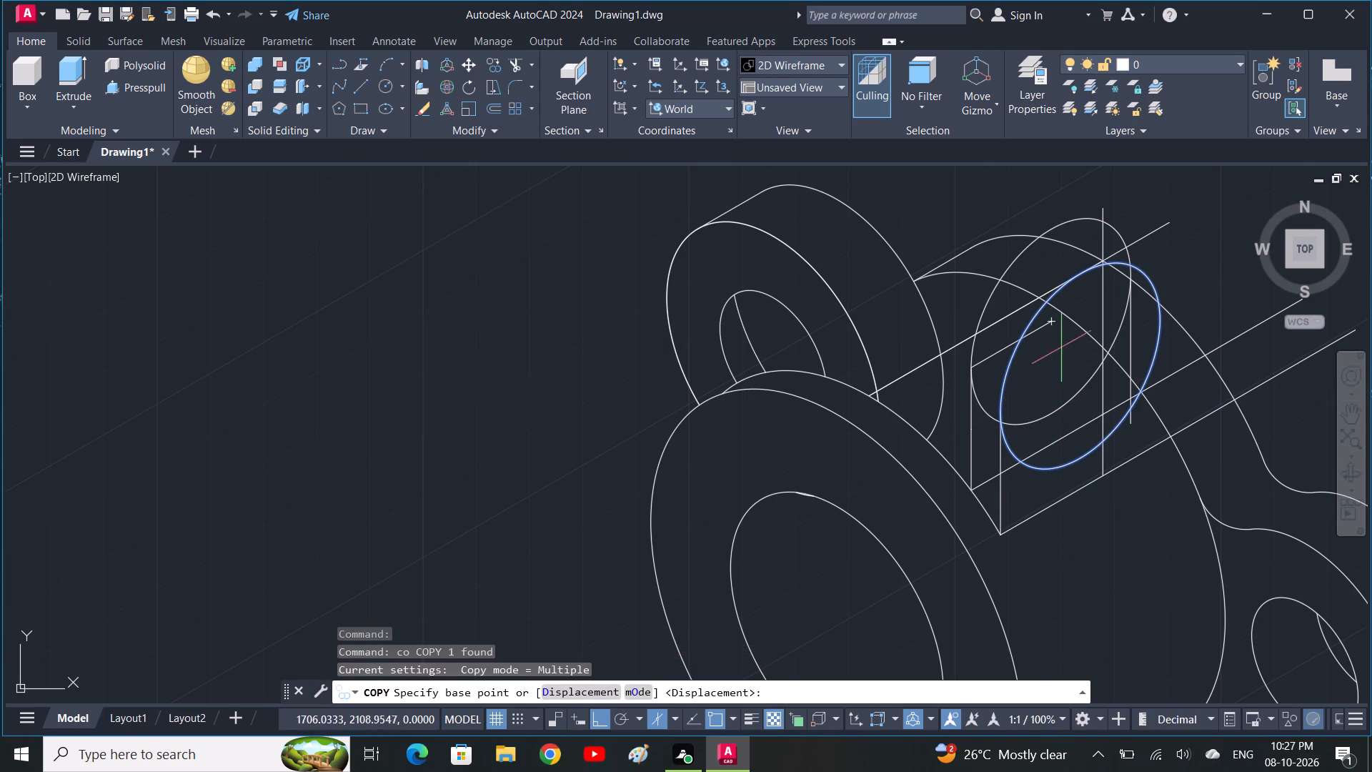
left_click(1000, 415)
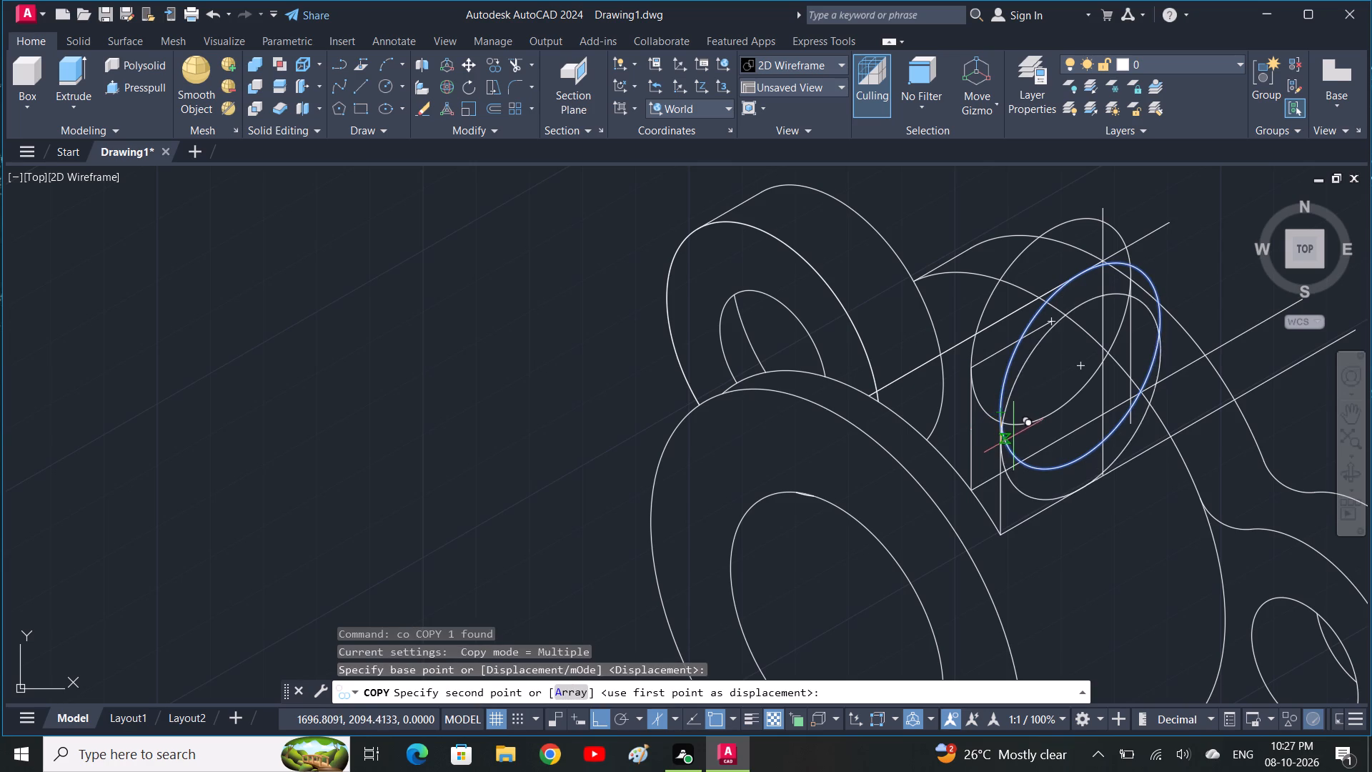
key("F5")
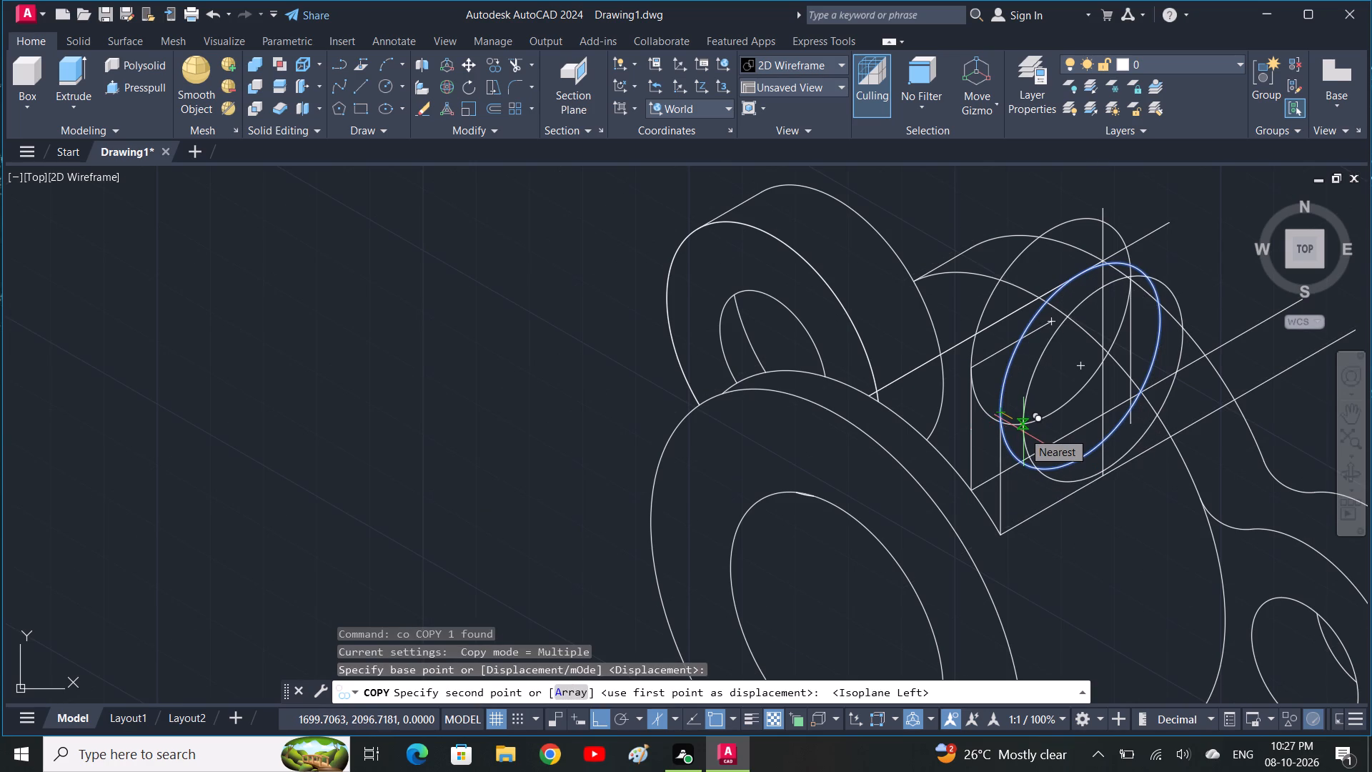
type("4")
key("space")
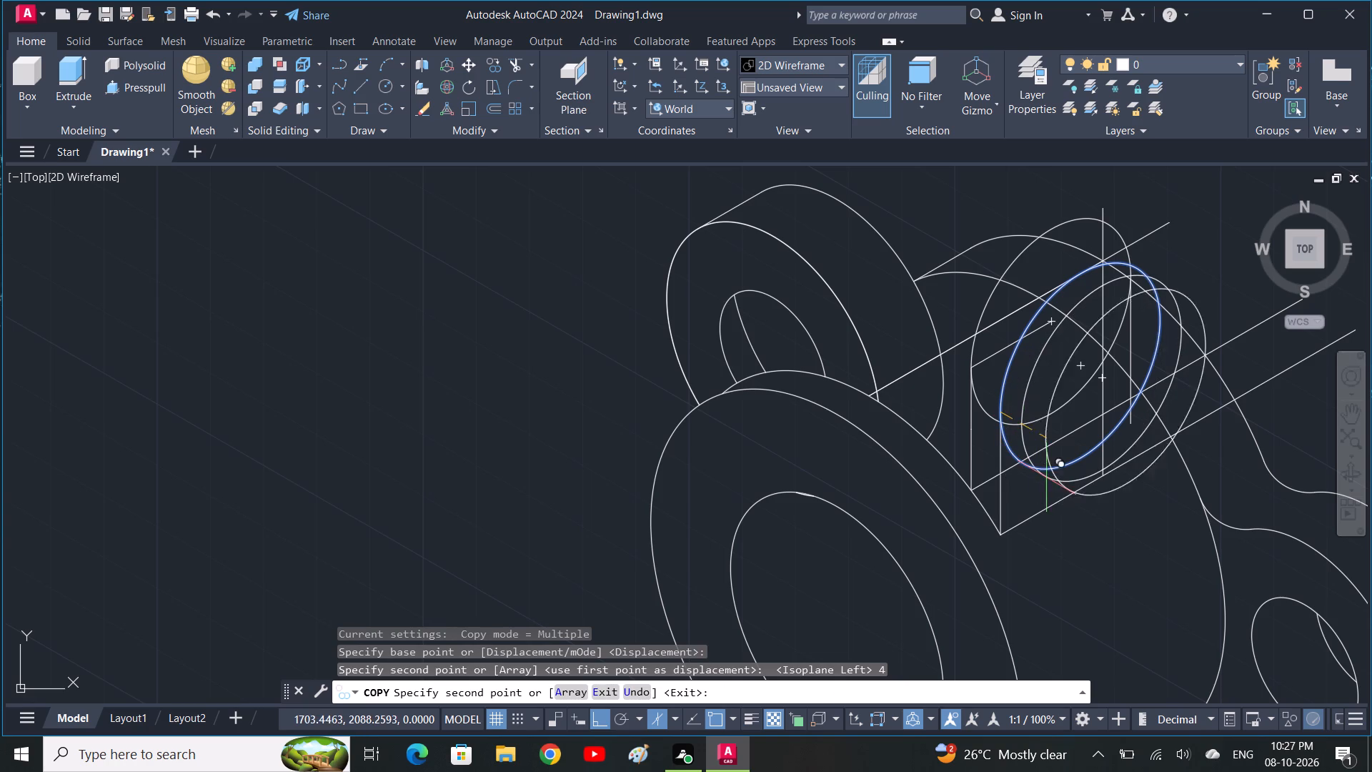
key("Escape")
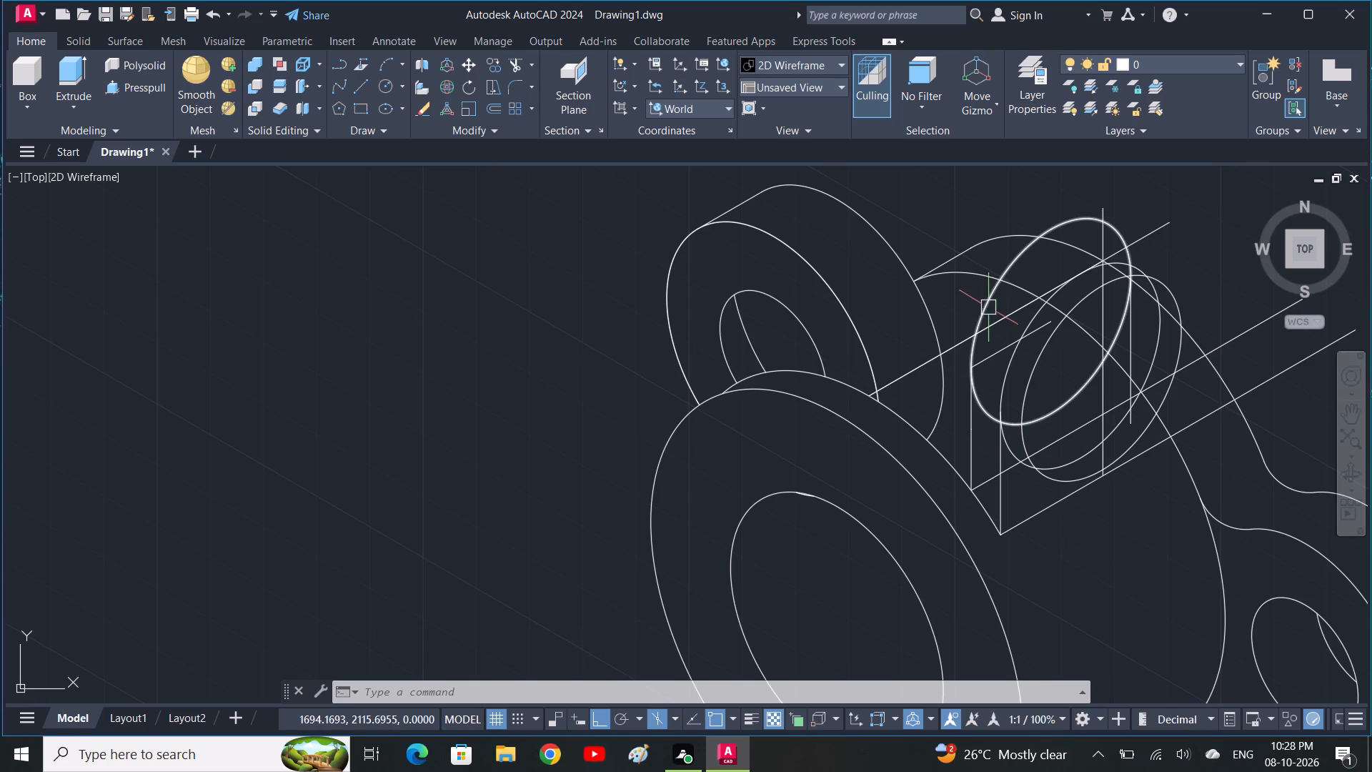
Erase the rear lug isocircle centred at the end of the short 30° line from the vertical line's top.
left_click(977, 347)
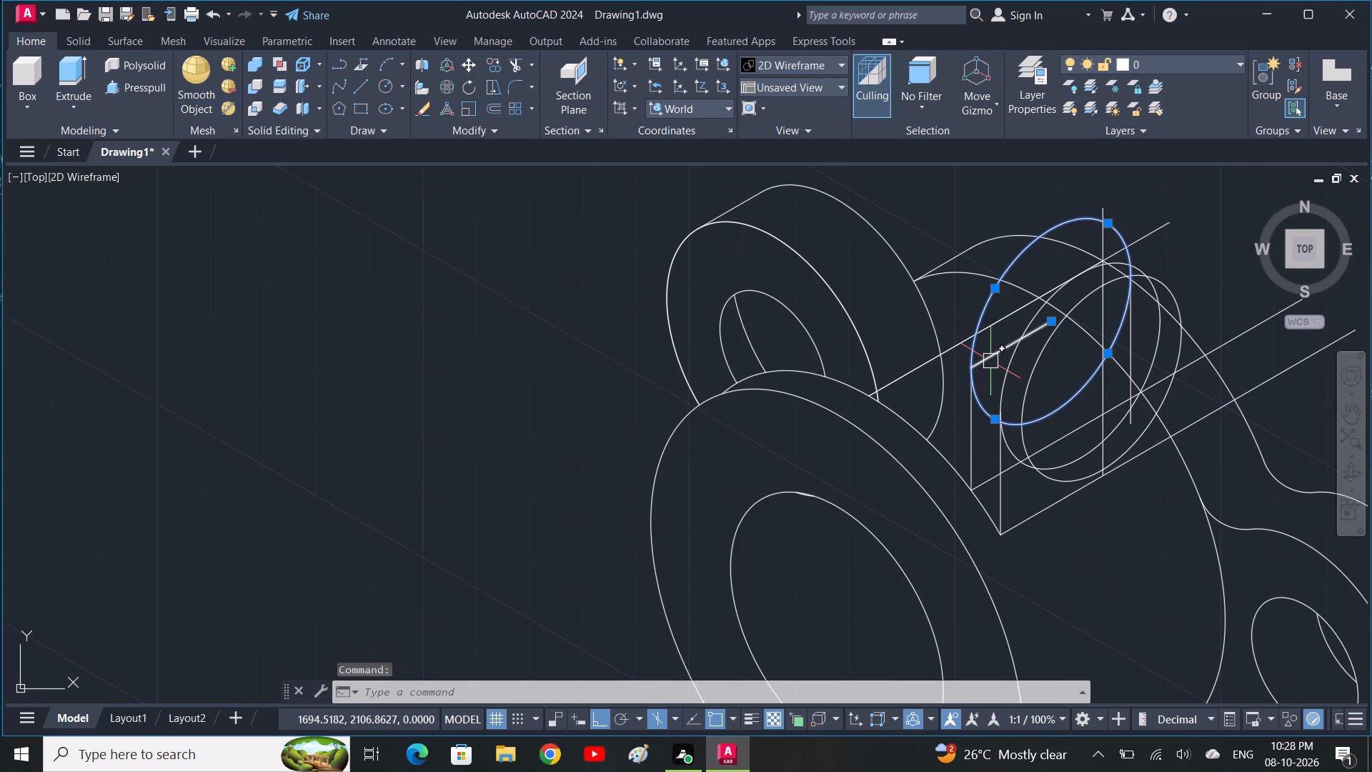
key("Escape")
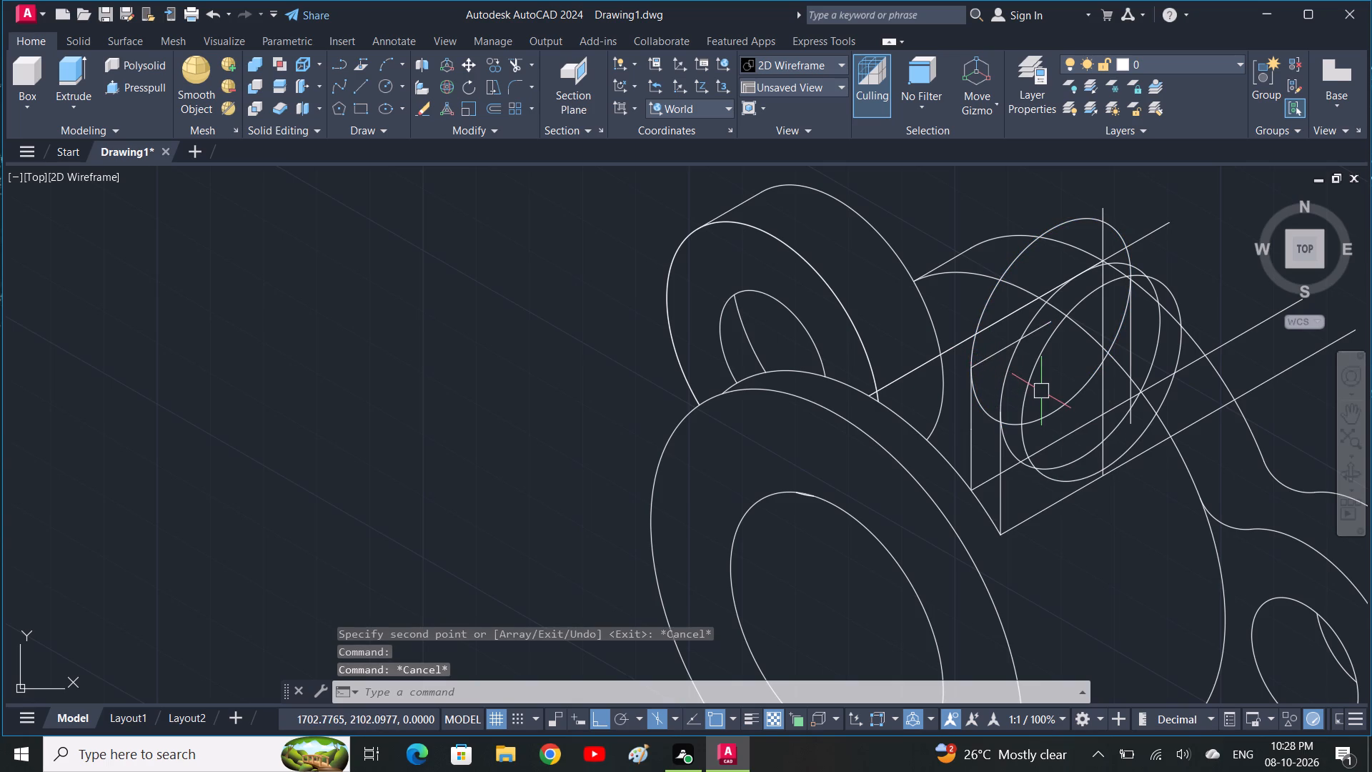
left_click(975, 342)
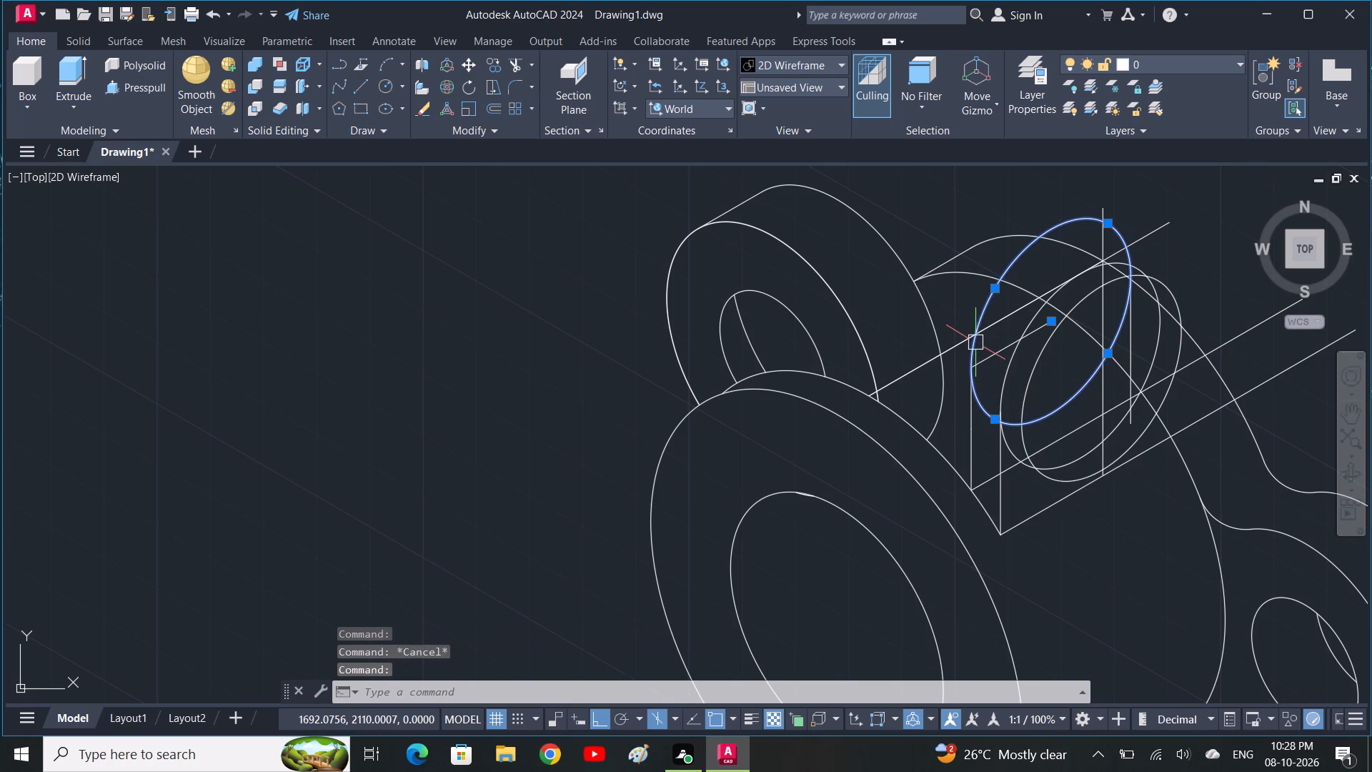
key("Delete")
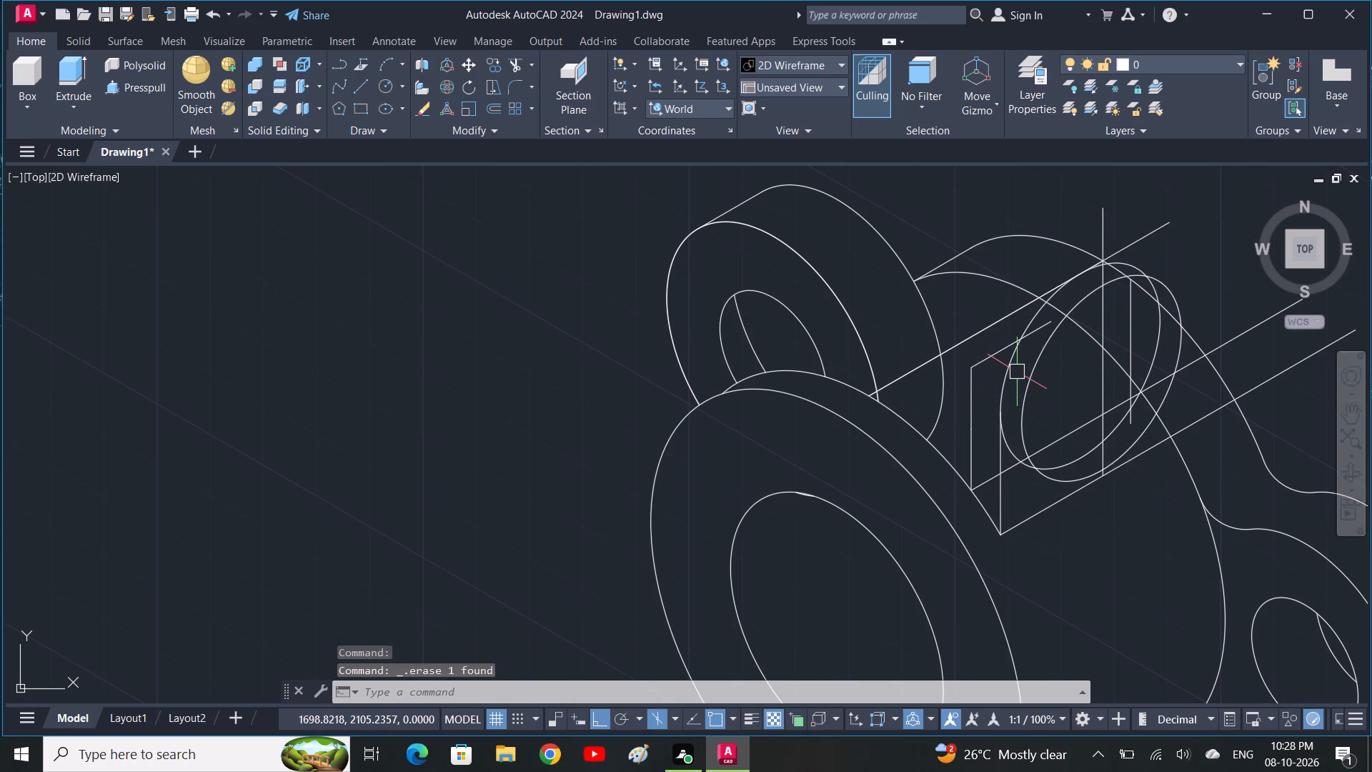
Copy the frontmost lug isocircle from its centre 14 units back along the 150° isometric axis.
left_click(1028, 377)
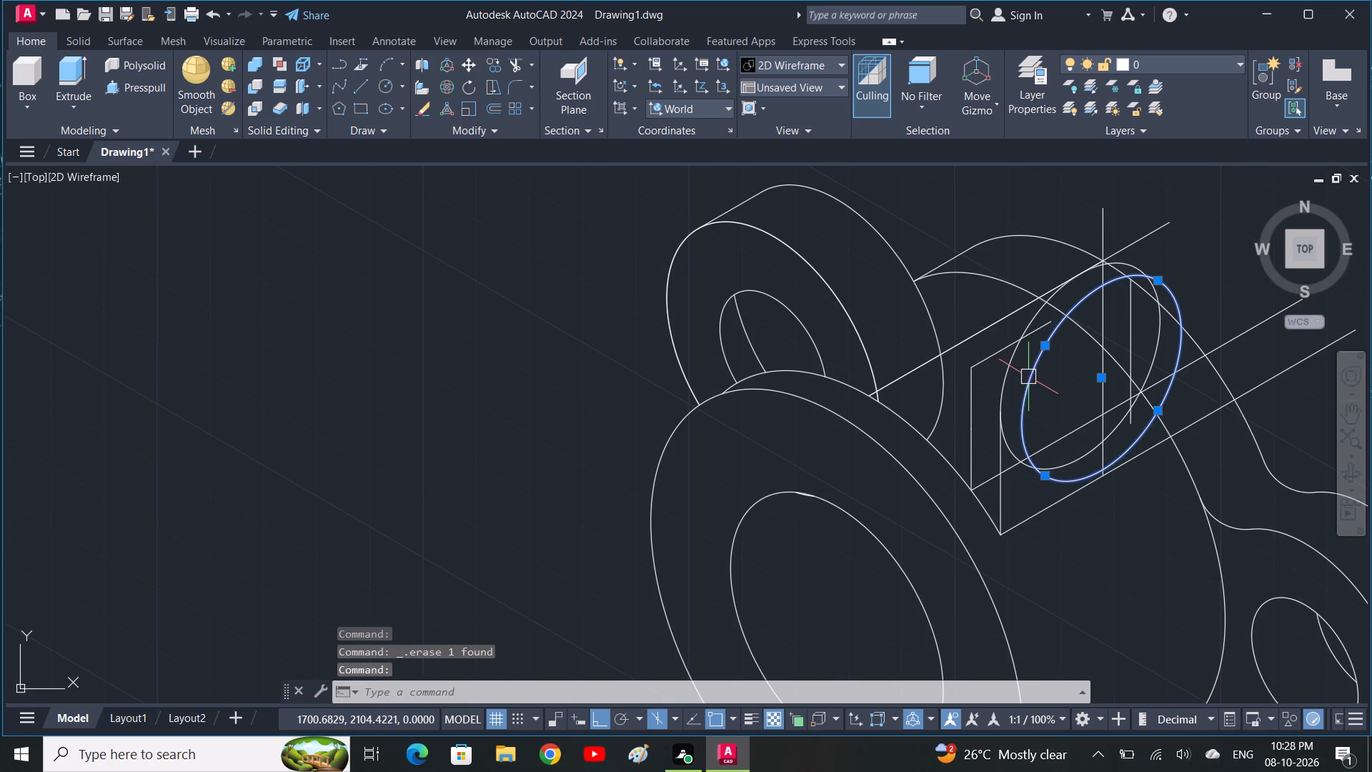
key("c")
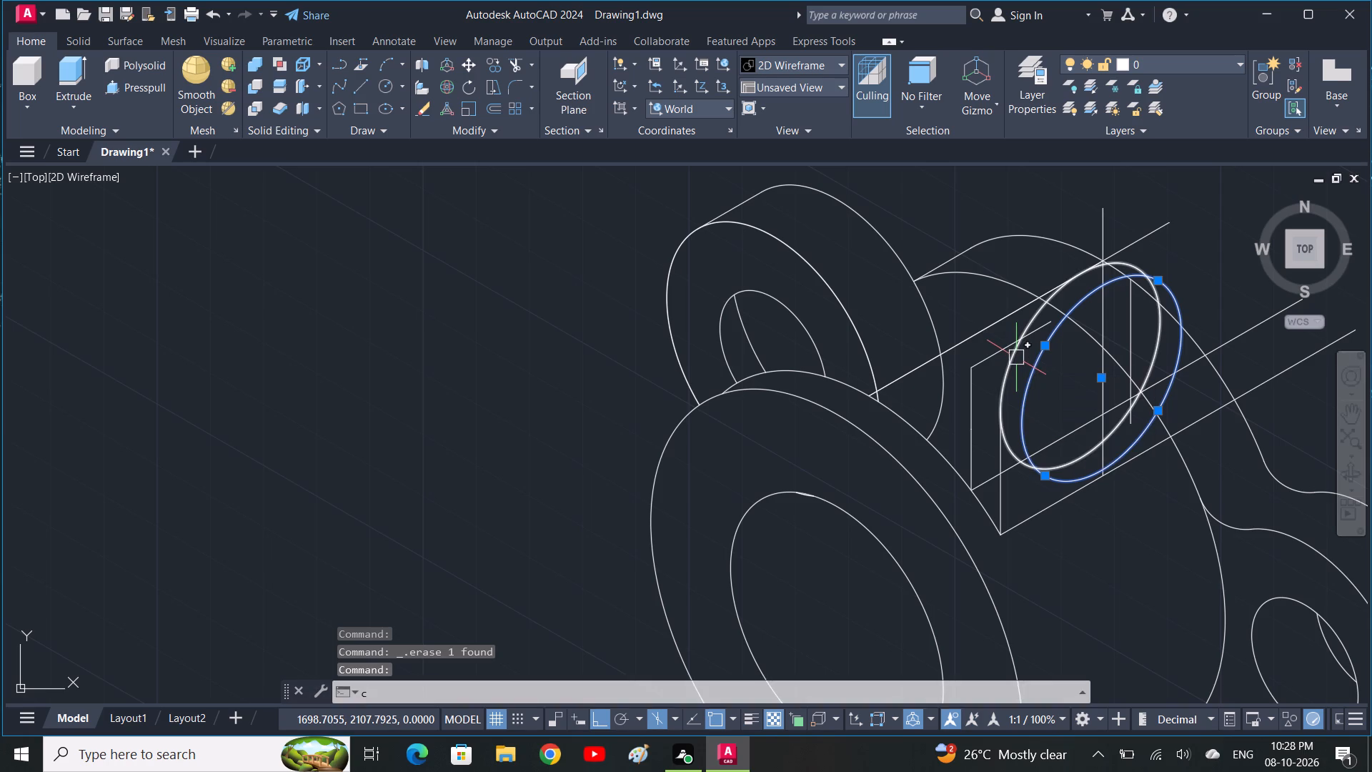
type("o")
key("space")
left_click(1104, 383)
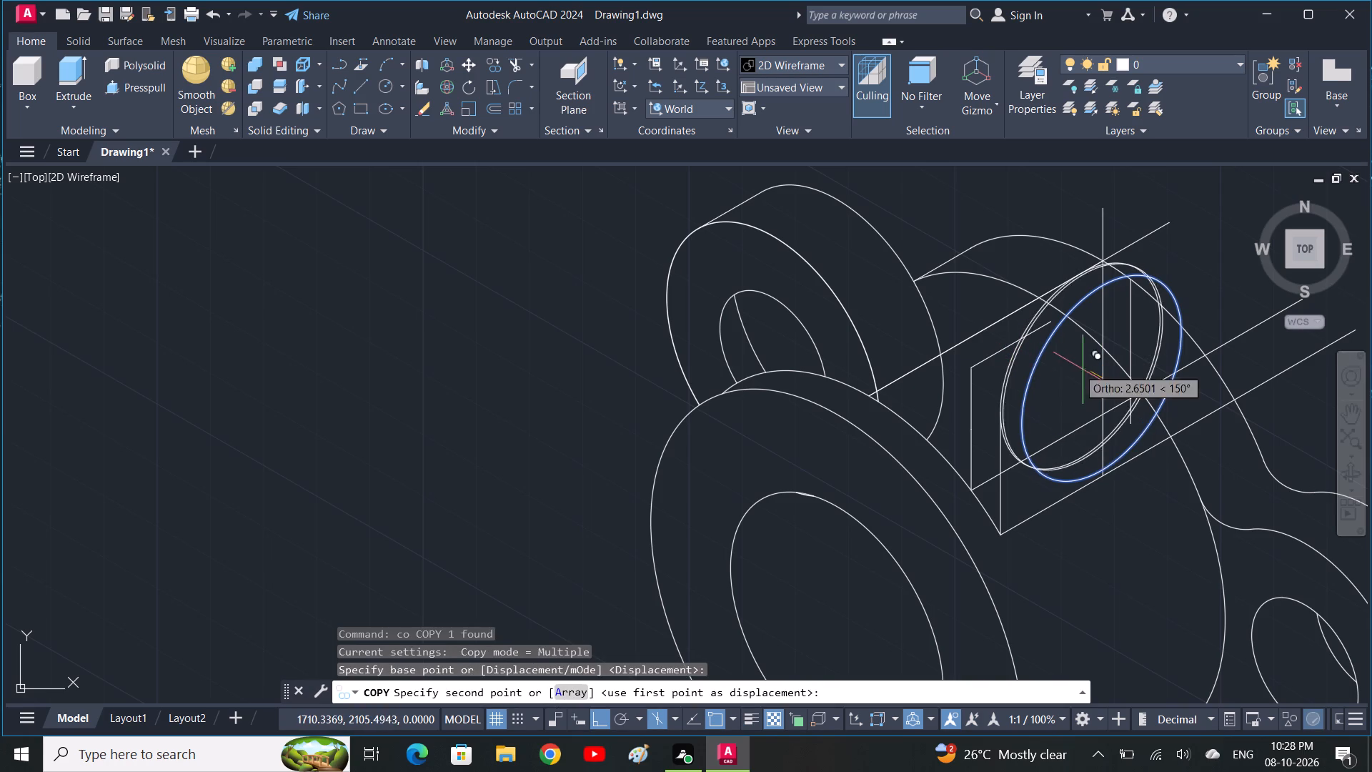
type("14")
key("space")
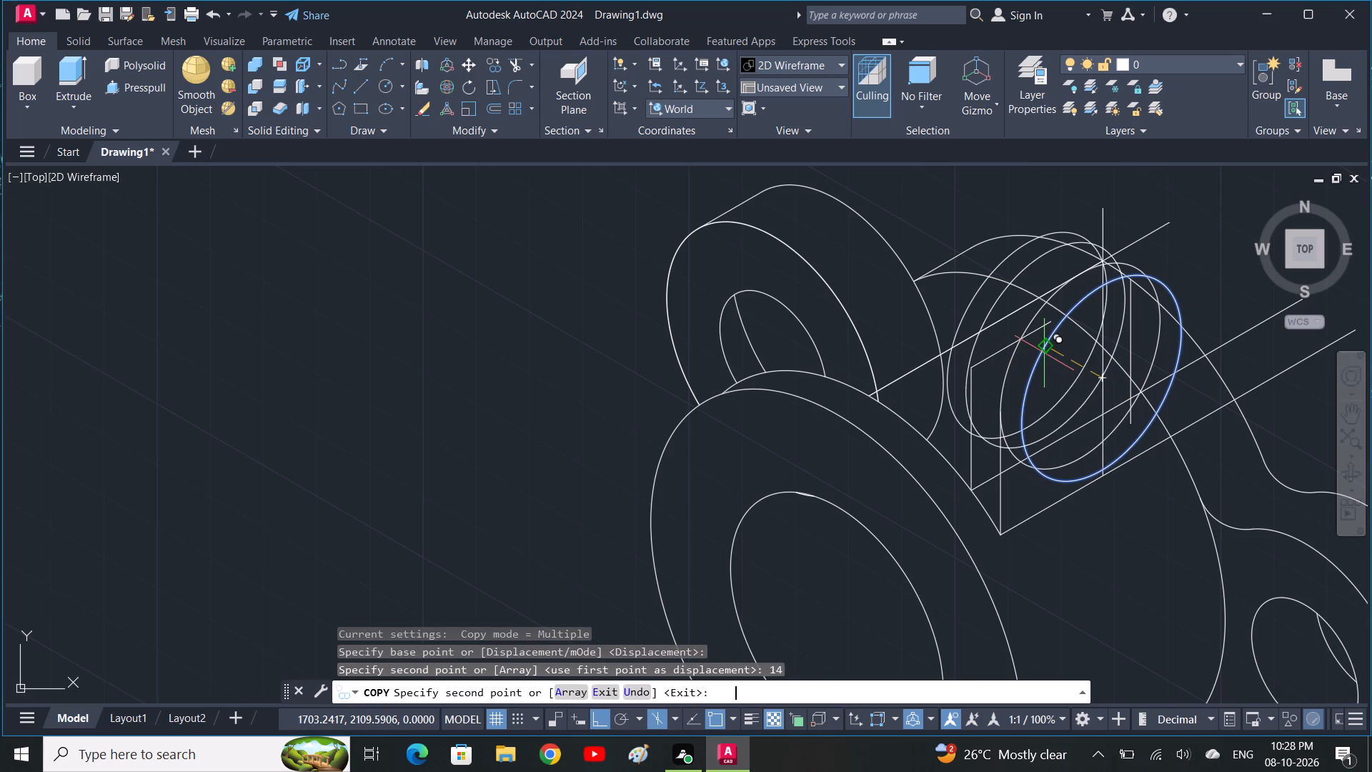
key("space")
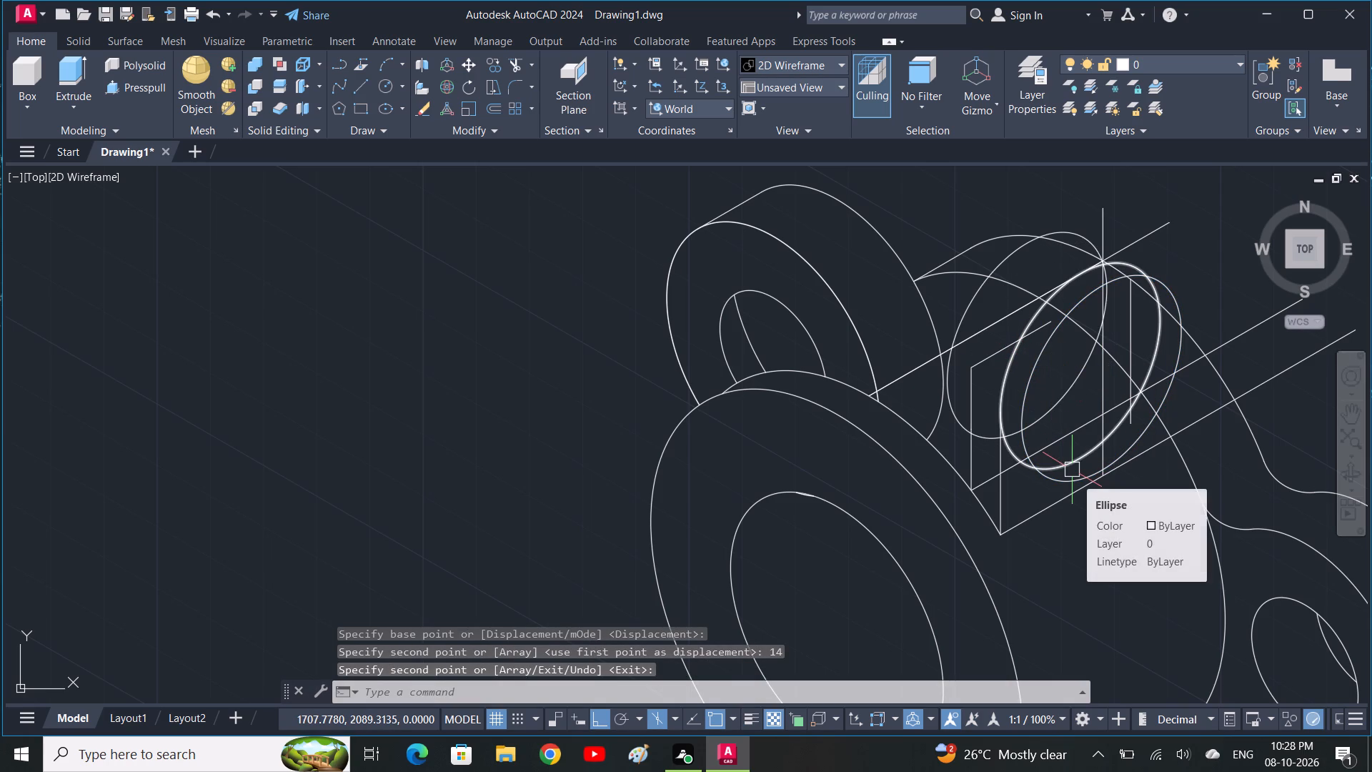
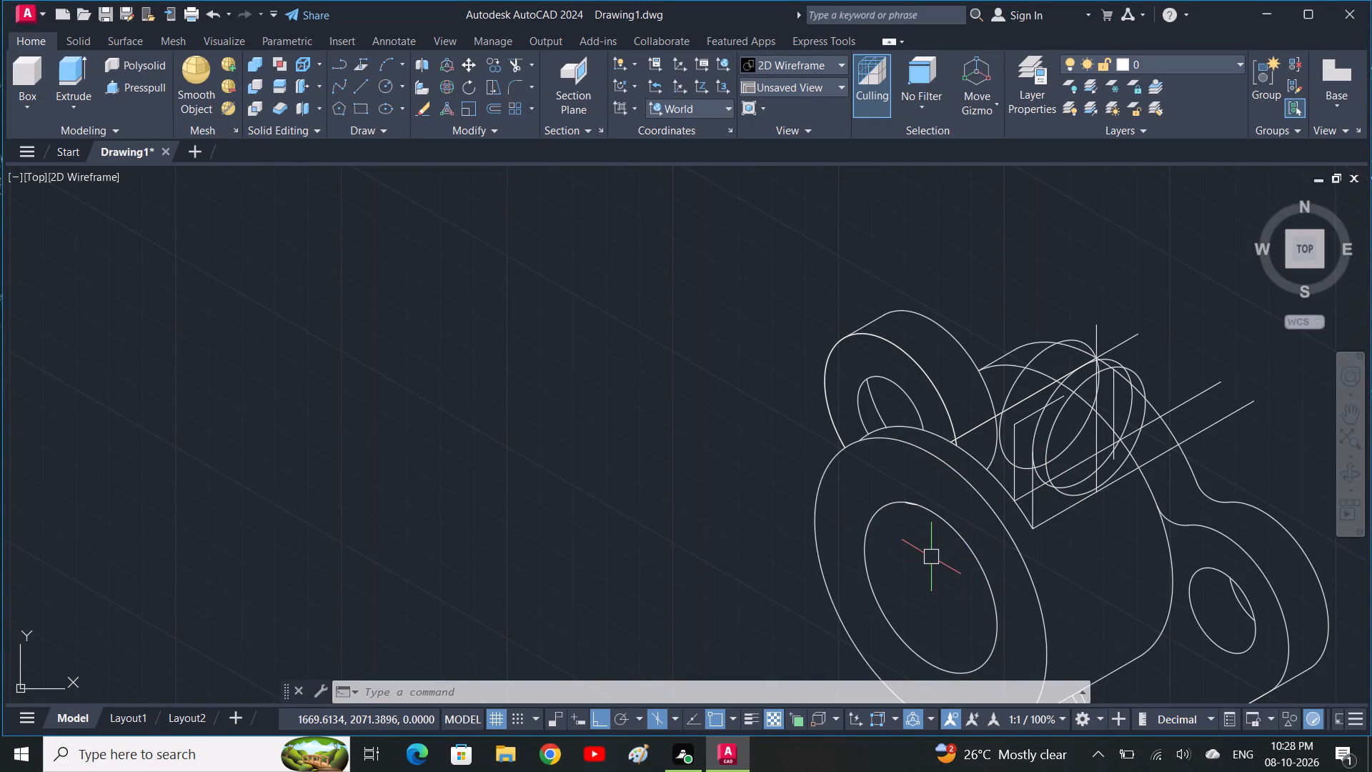
Erase the two overlapping leftover arc fragments just inside the upper edge of the front boss's bore ellipse.
scroll(927, 515, "up", 2)
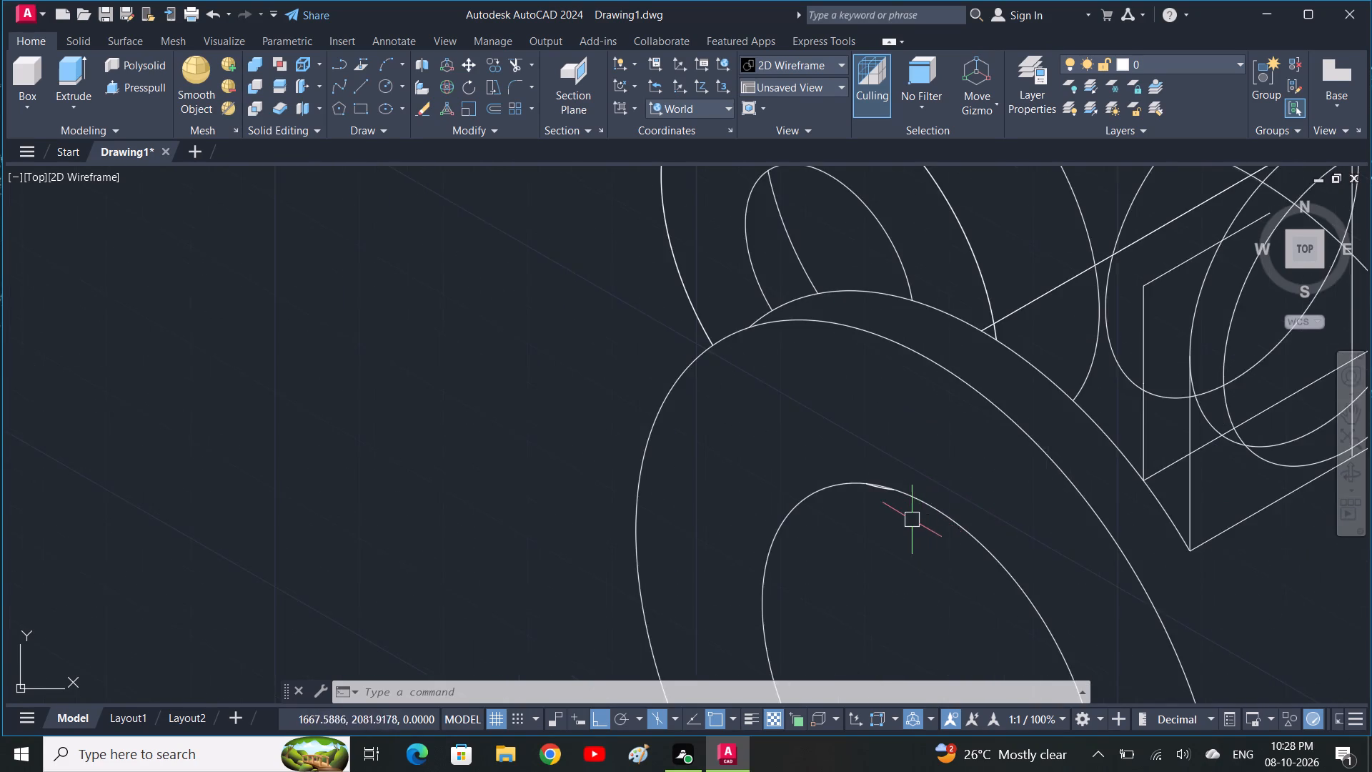
scroll(907, 515, "up", 3)
scroll(846, 467, "up", 1)
middle_click_drag(845, 467, 940, 636)
scroll(940, 636, "up", 1)
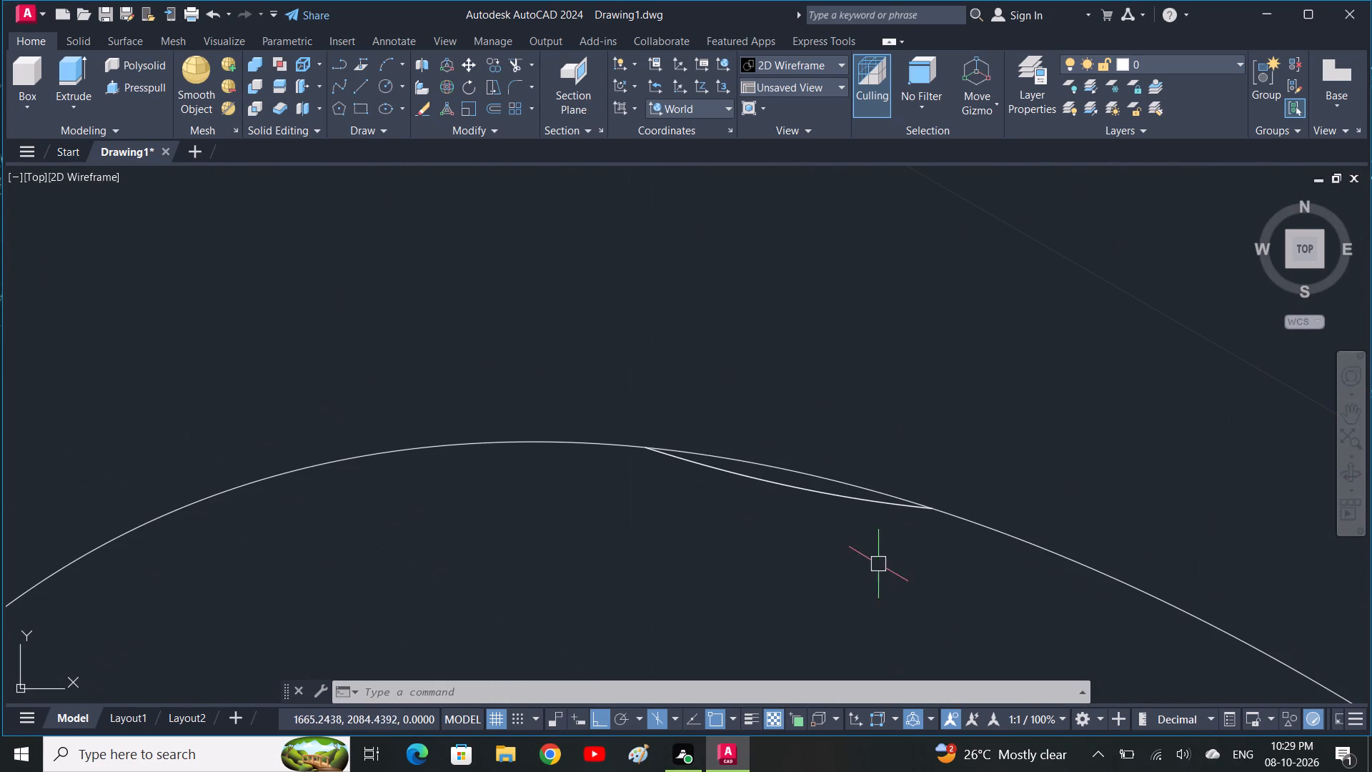
left_click(868, 505)
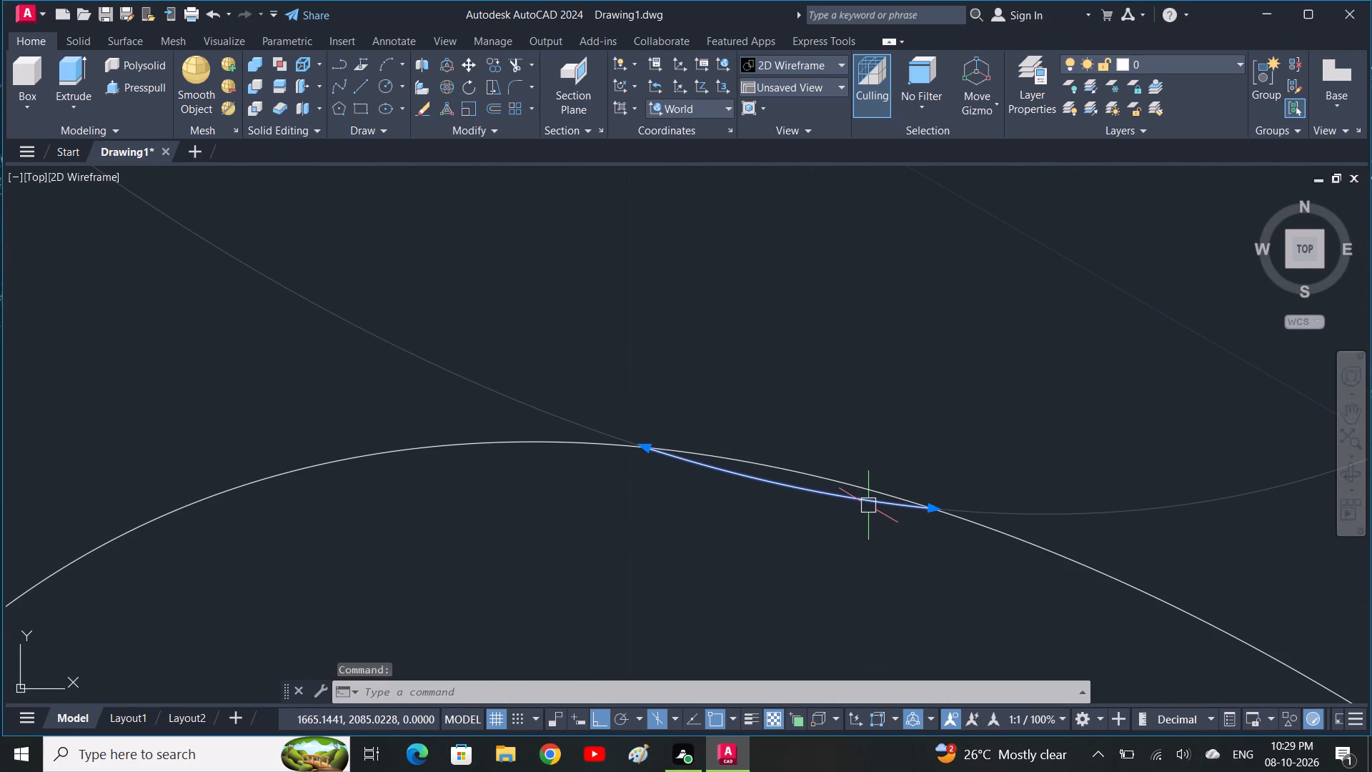
key("Delete")
scroll(868, 505, "down", 2)
left_click(857, 504)
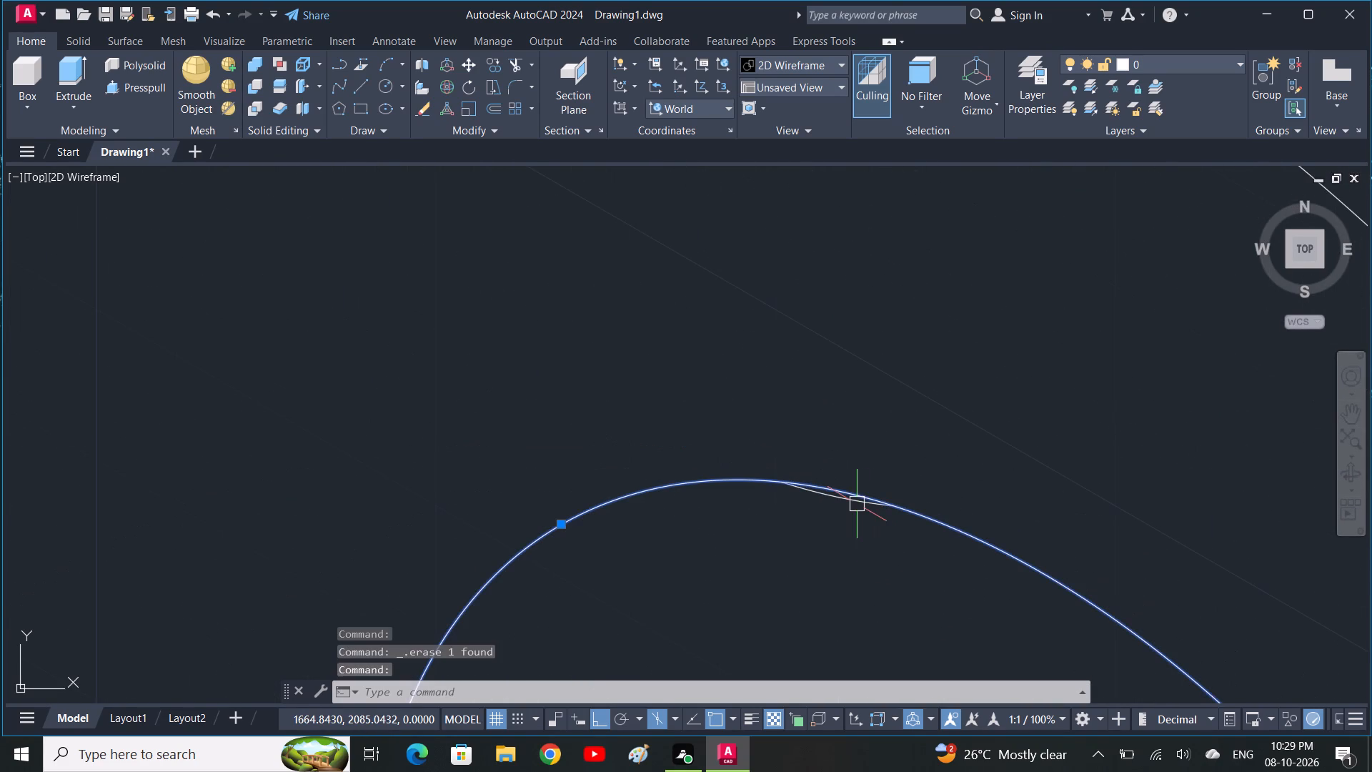
scroll(848, 546, "up", 4)
key("Escape")
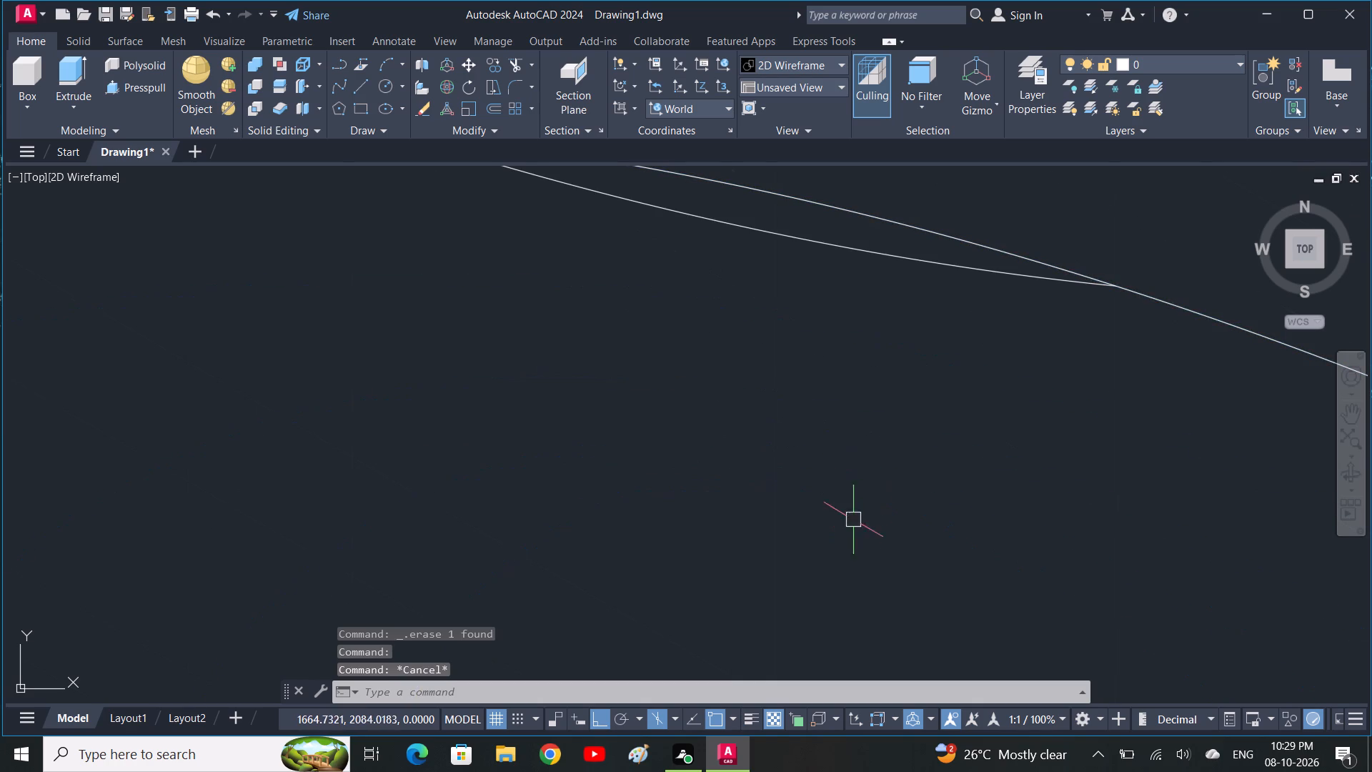
left_click(973, 269)
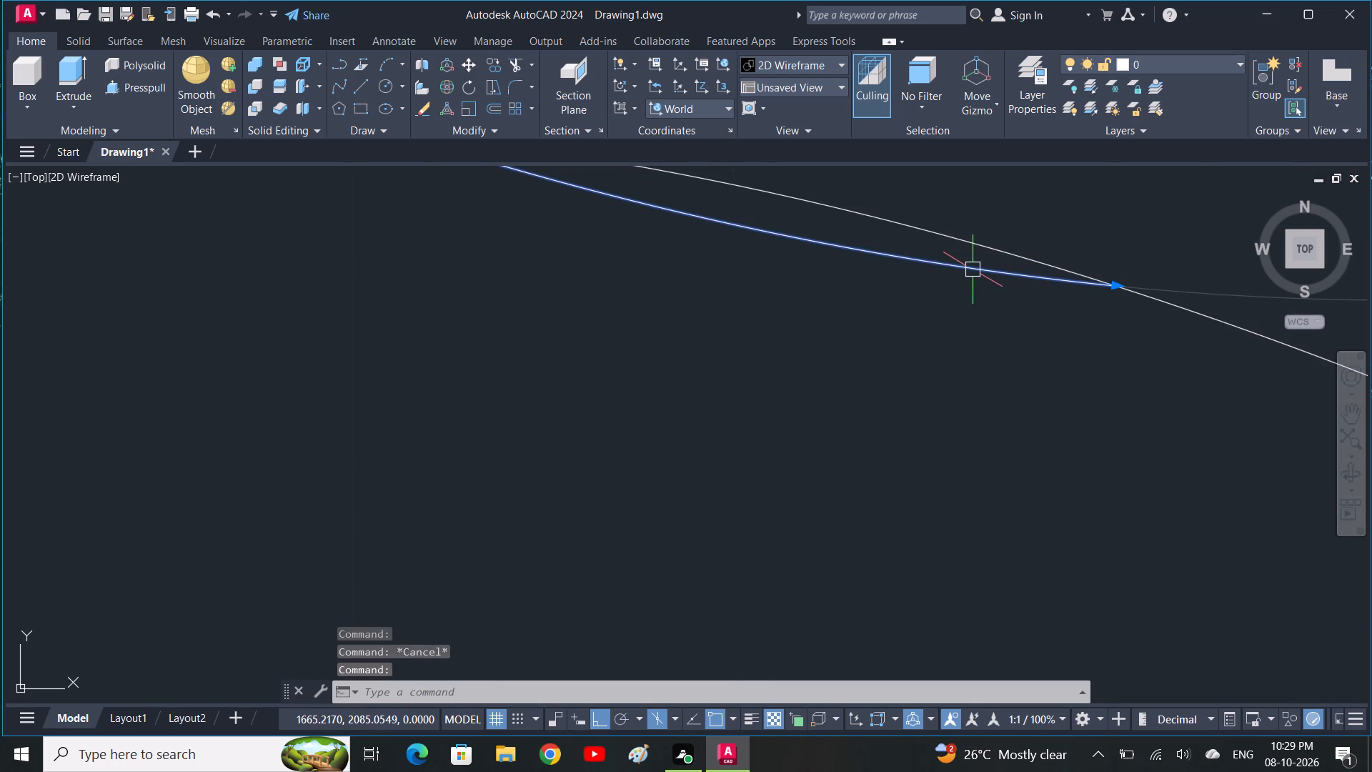
key("Delete")
scroll(973, 270, "down", 9)
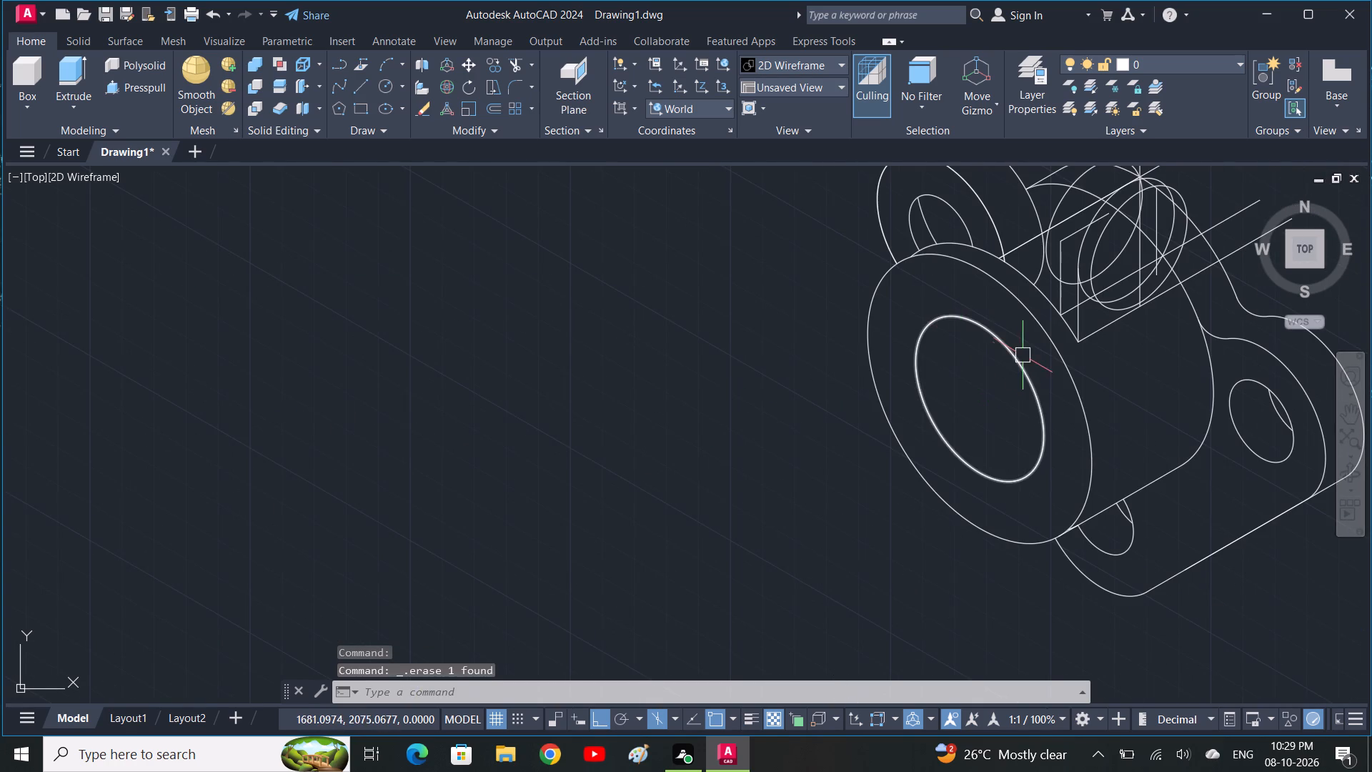
Erase the rearmost lug isocircle, the one set back along the 150° axis.
middle_click_drag(1023, 375, 1016, 482)
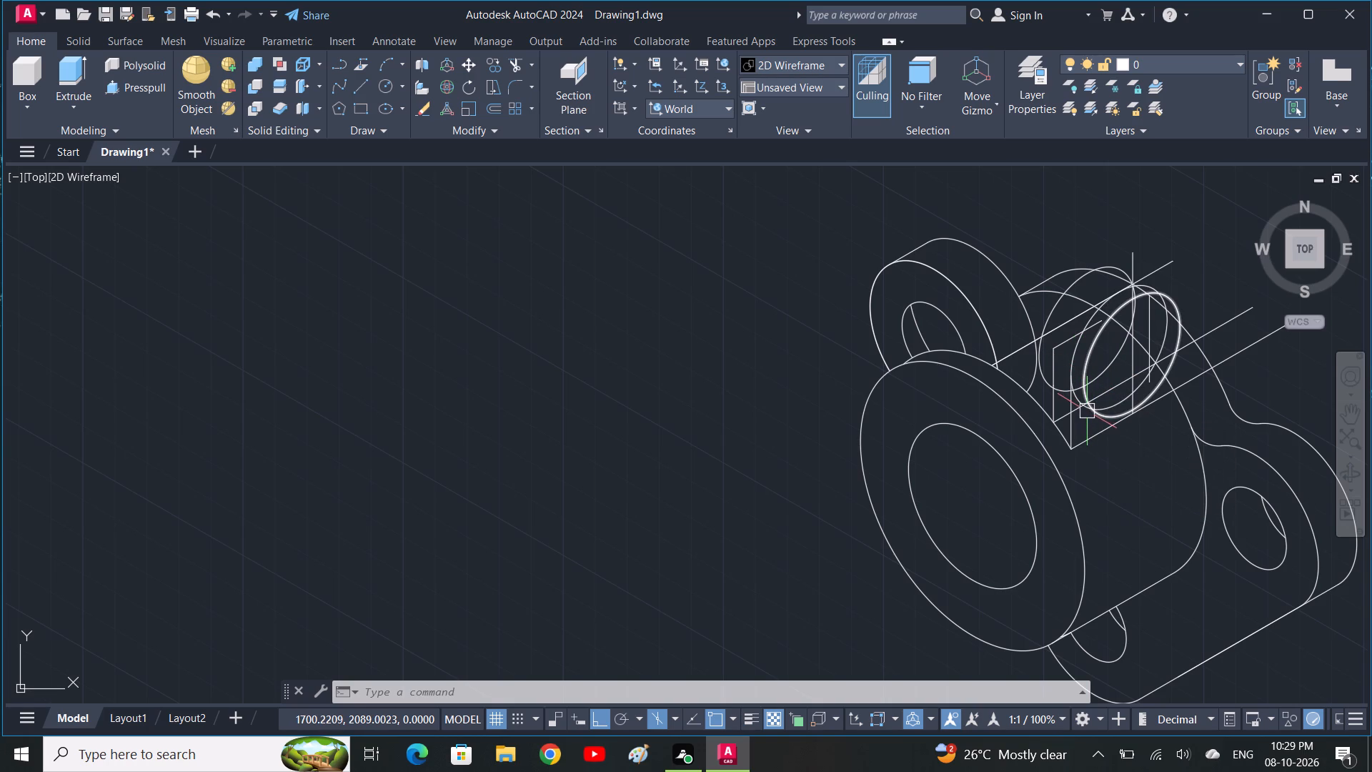
left_click(1054, 305)
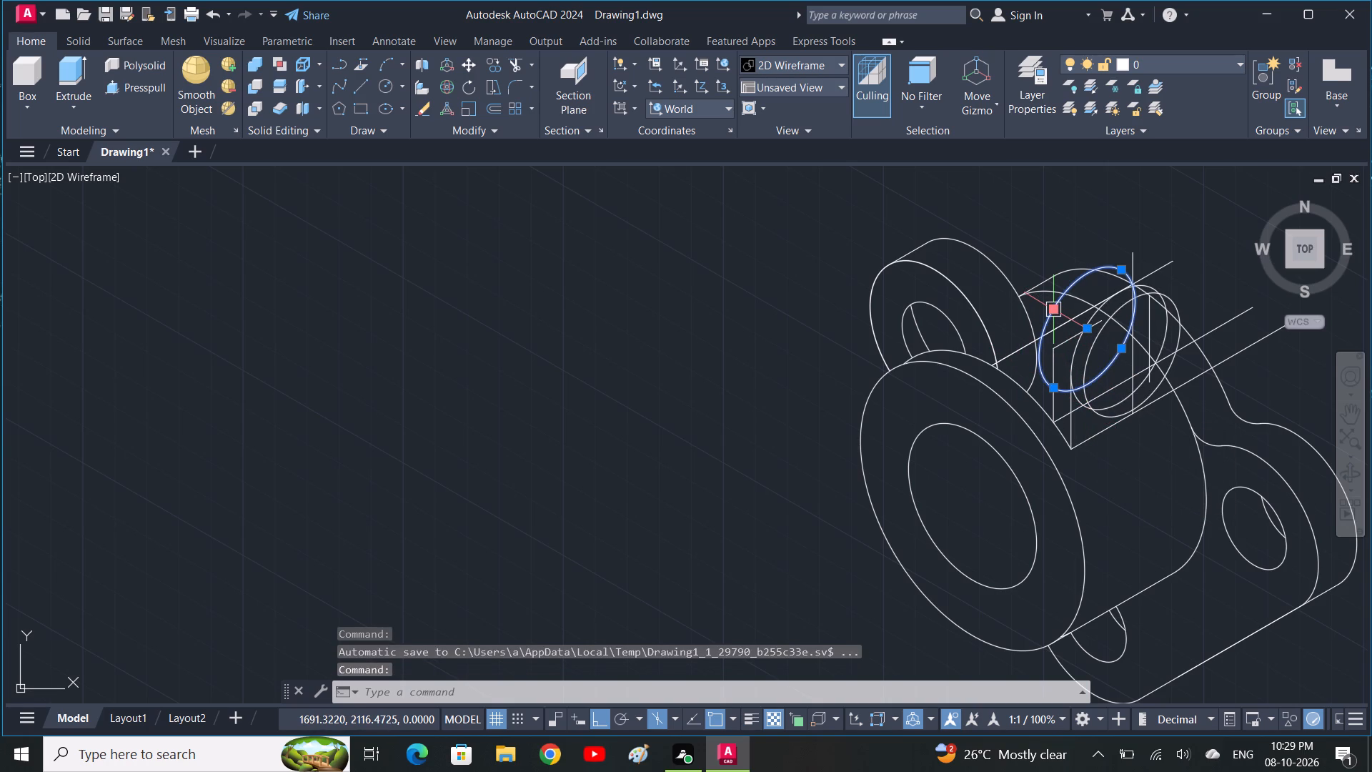
key("Delete")
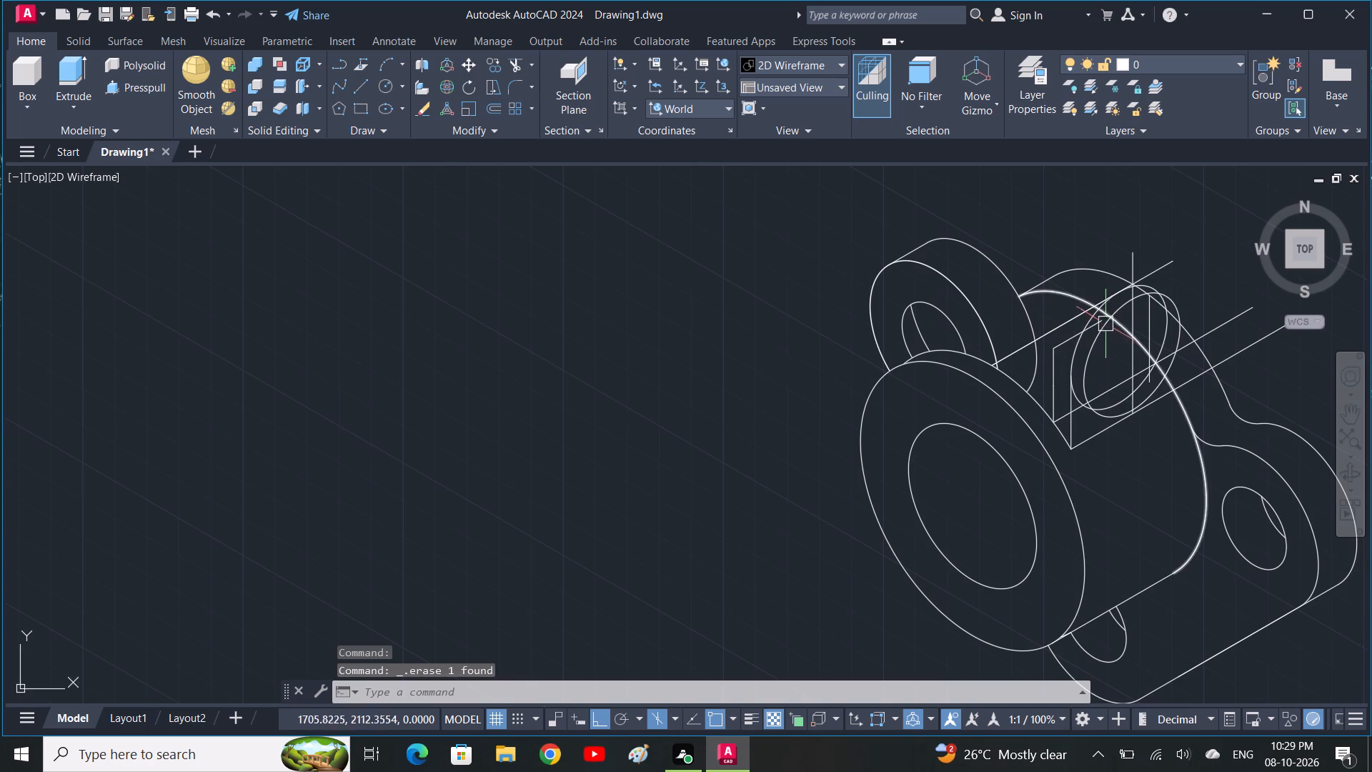
Copy the lug isocircle just behind the frontmost one from its centre 10 units back along the 150° isometric axis.
left_click(1103, 310)
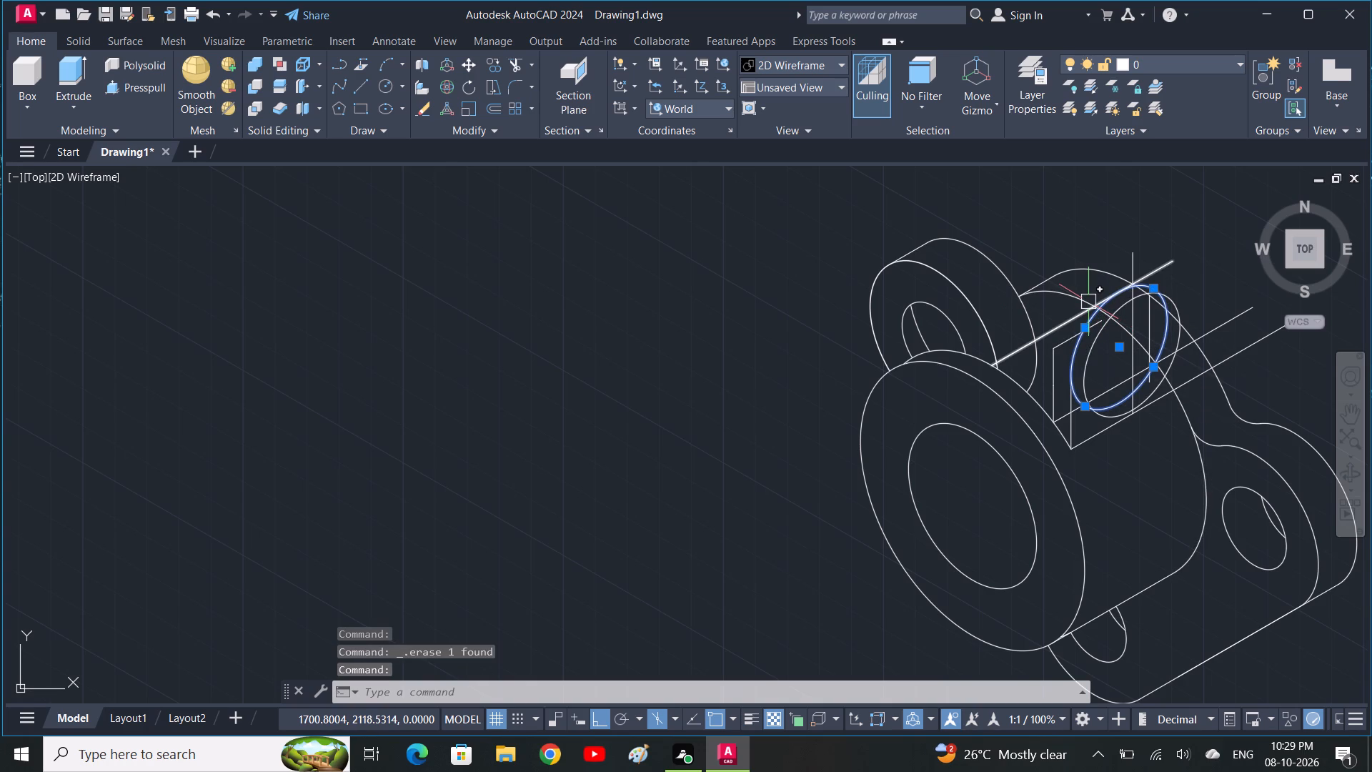
type("co")
key("space")
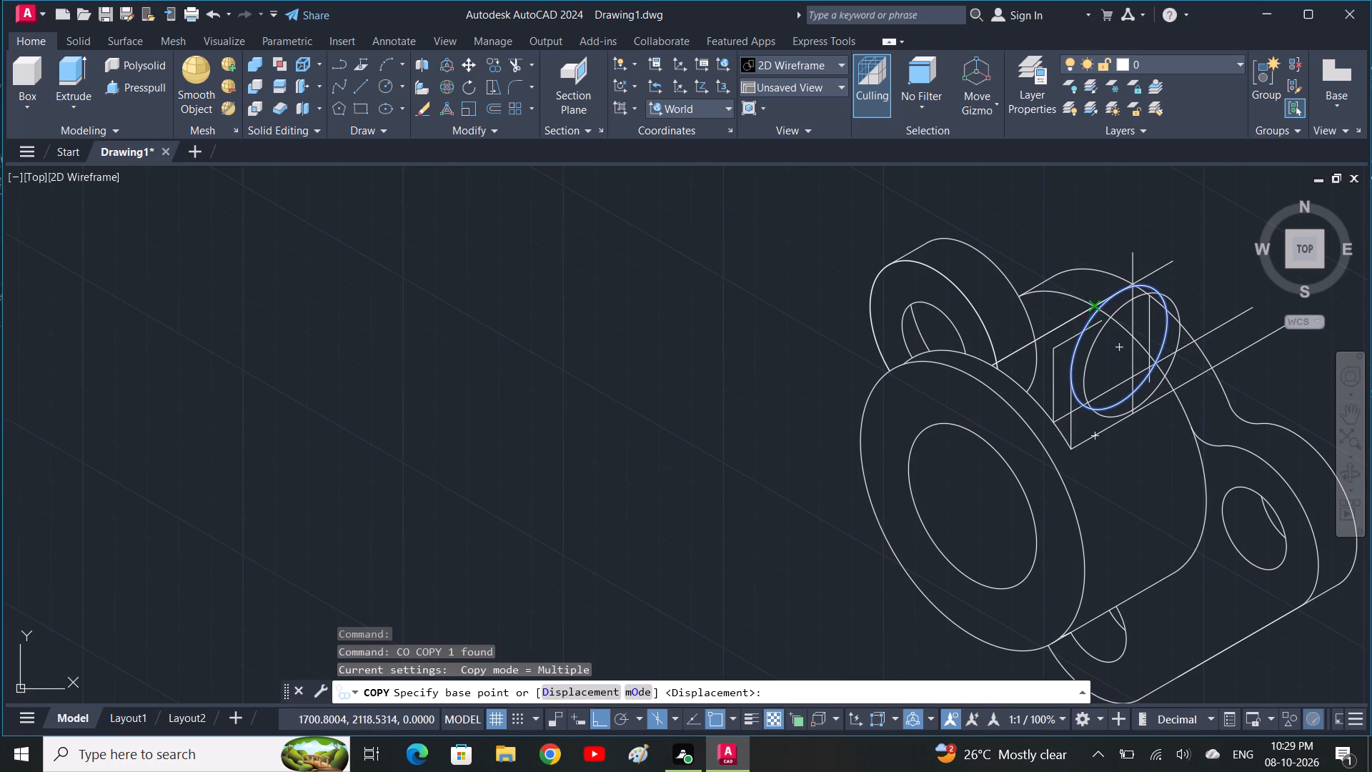
left_click(1118, 346)
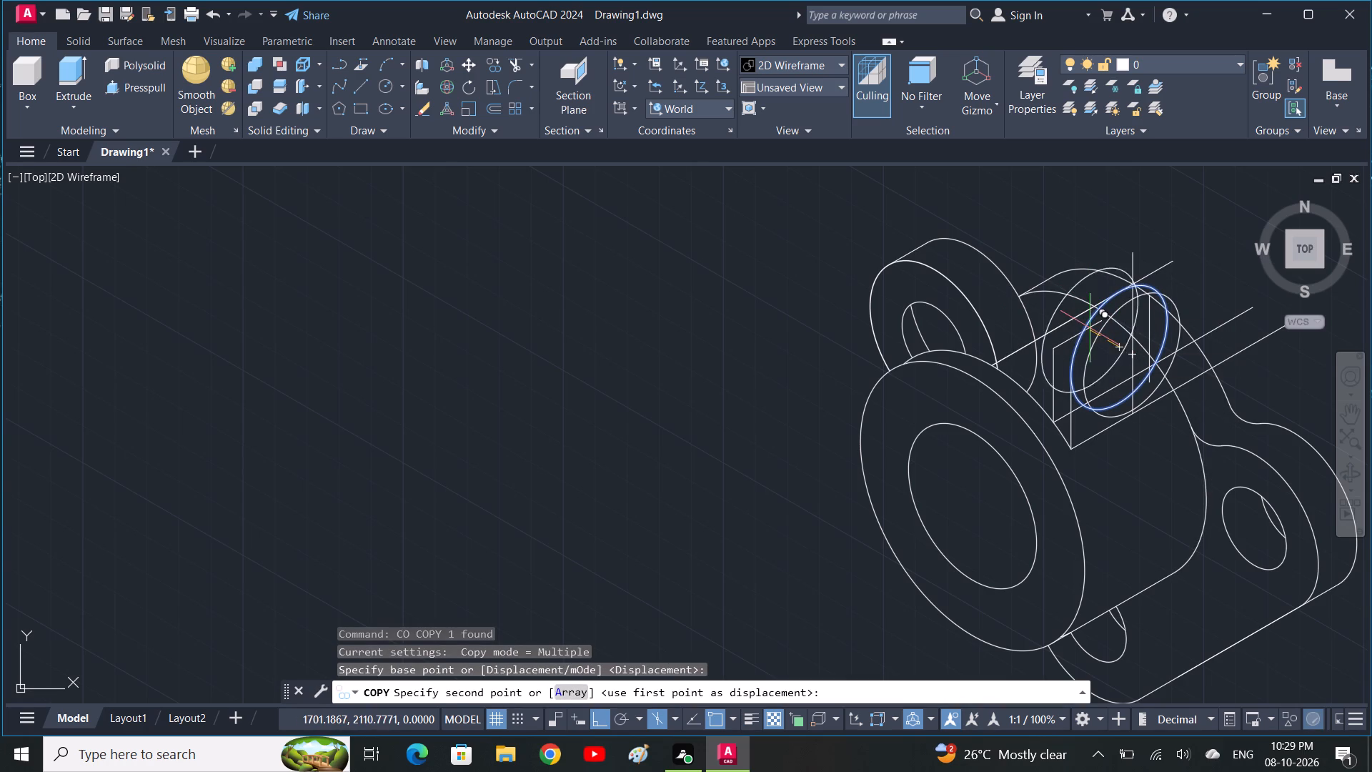
type("10")
key("space")
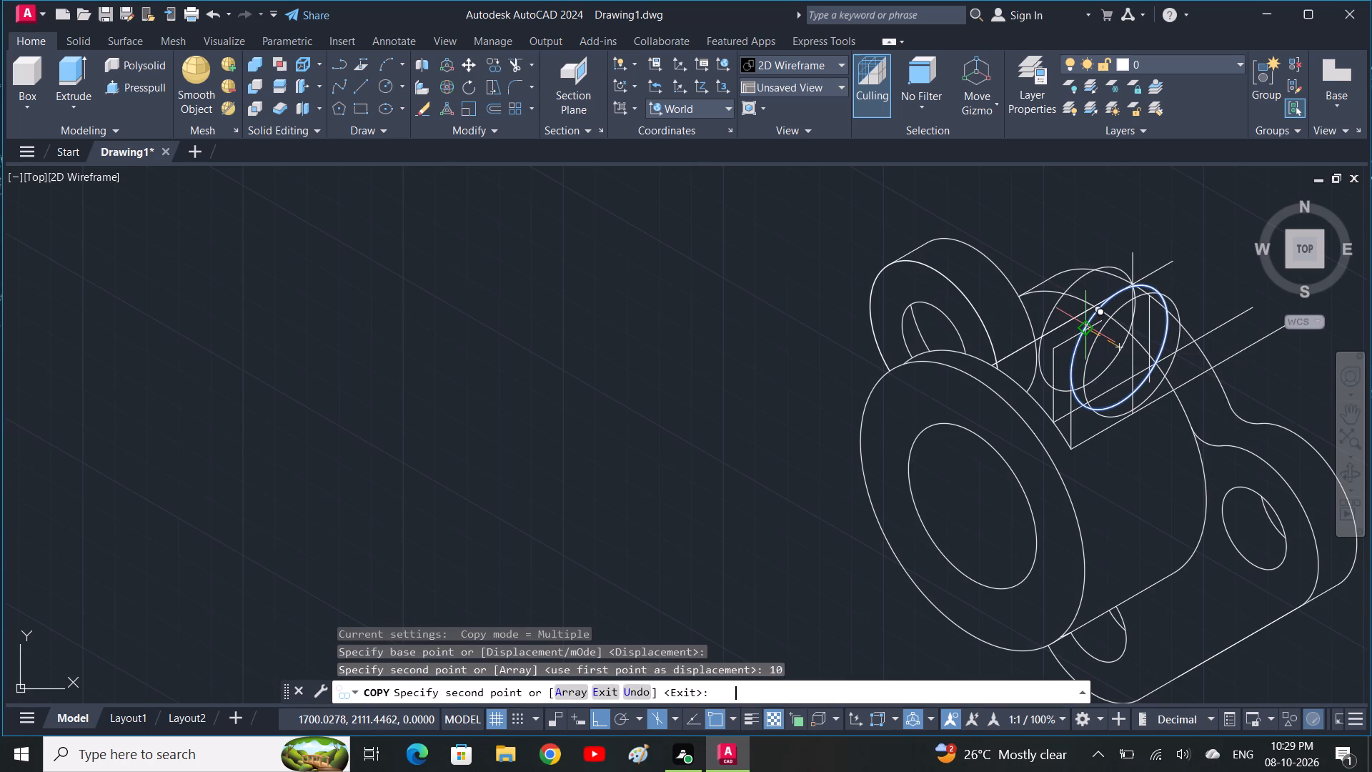
key("space")
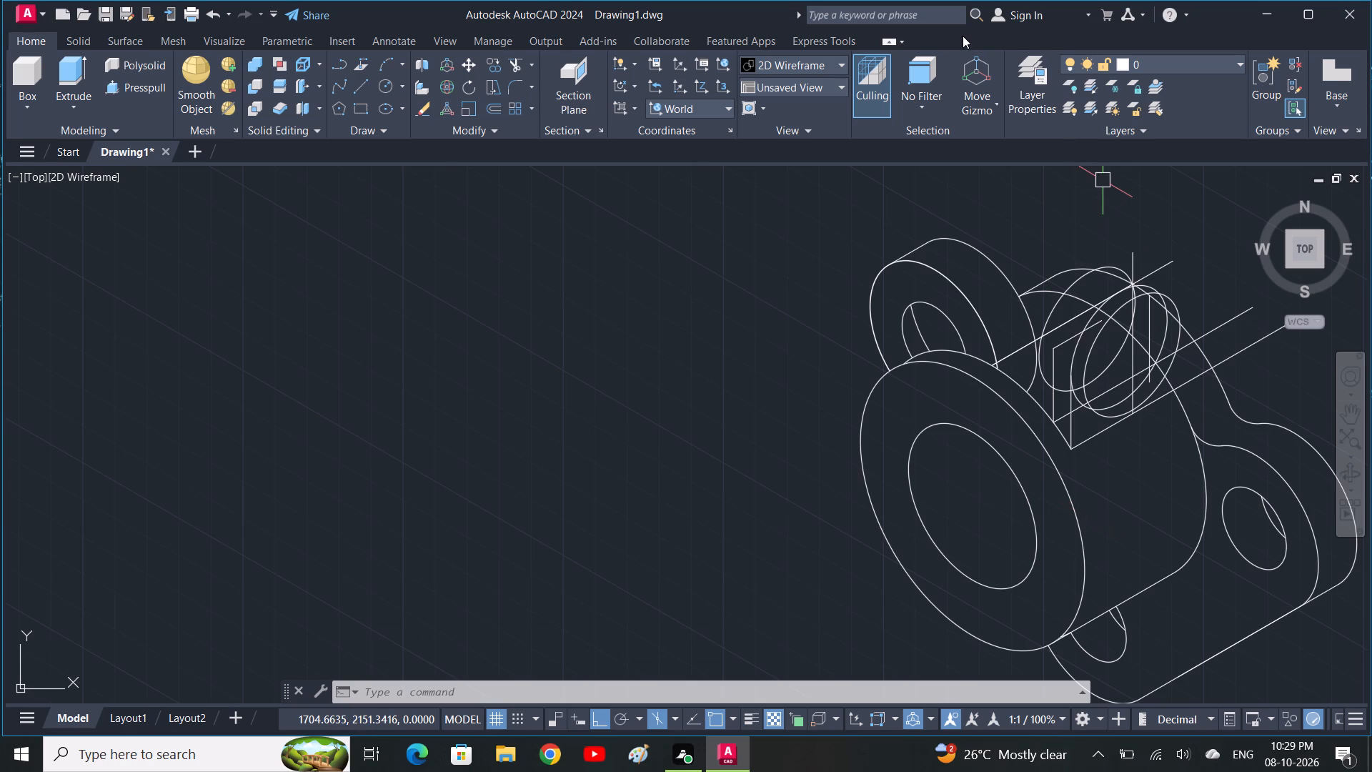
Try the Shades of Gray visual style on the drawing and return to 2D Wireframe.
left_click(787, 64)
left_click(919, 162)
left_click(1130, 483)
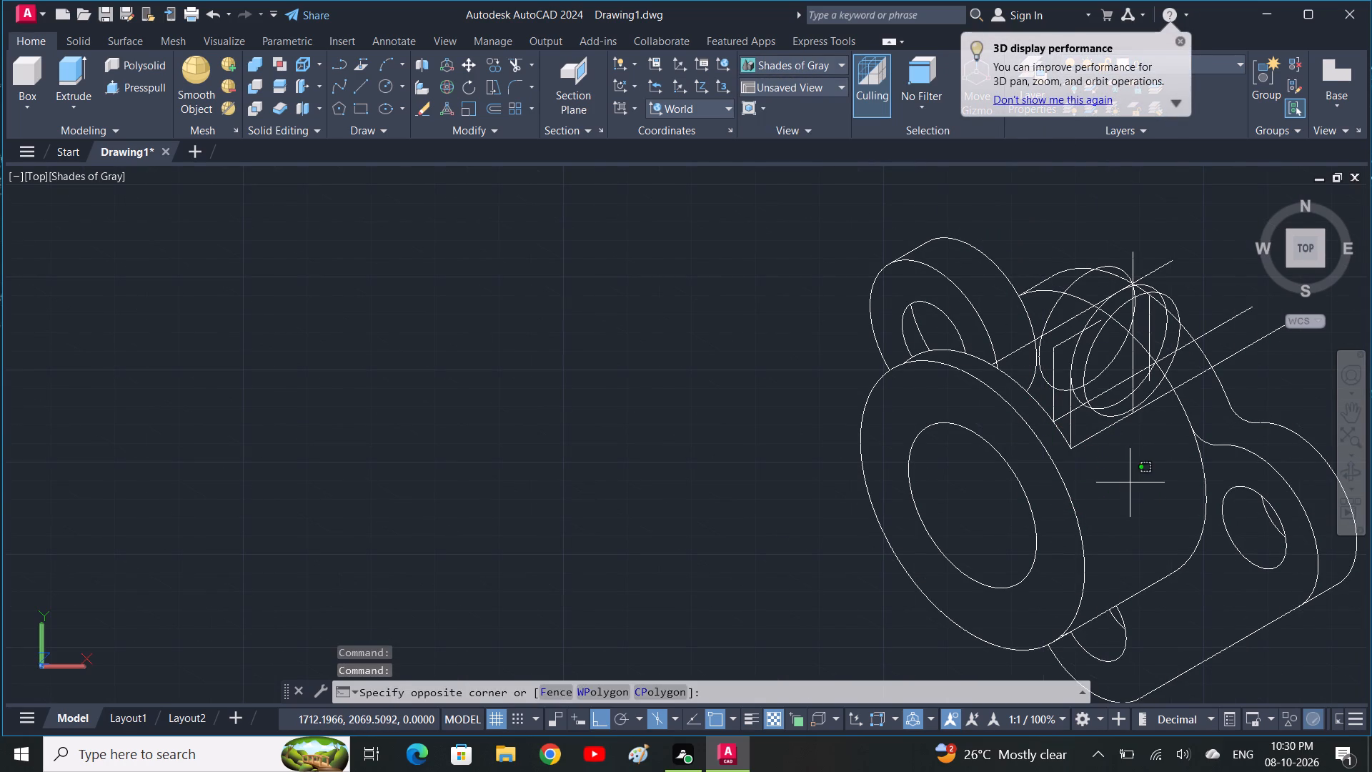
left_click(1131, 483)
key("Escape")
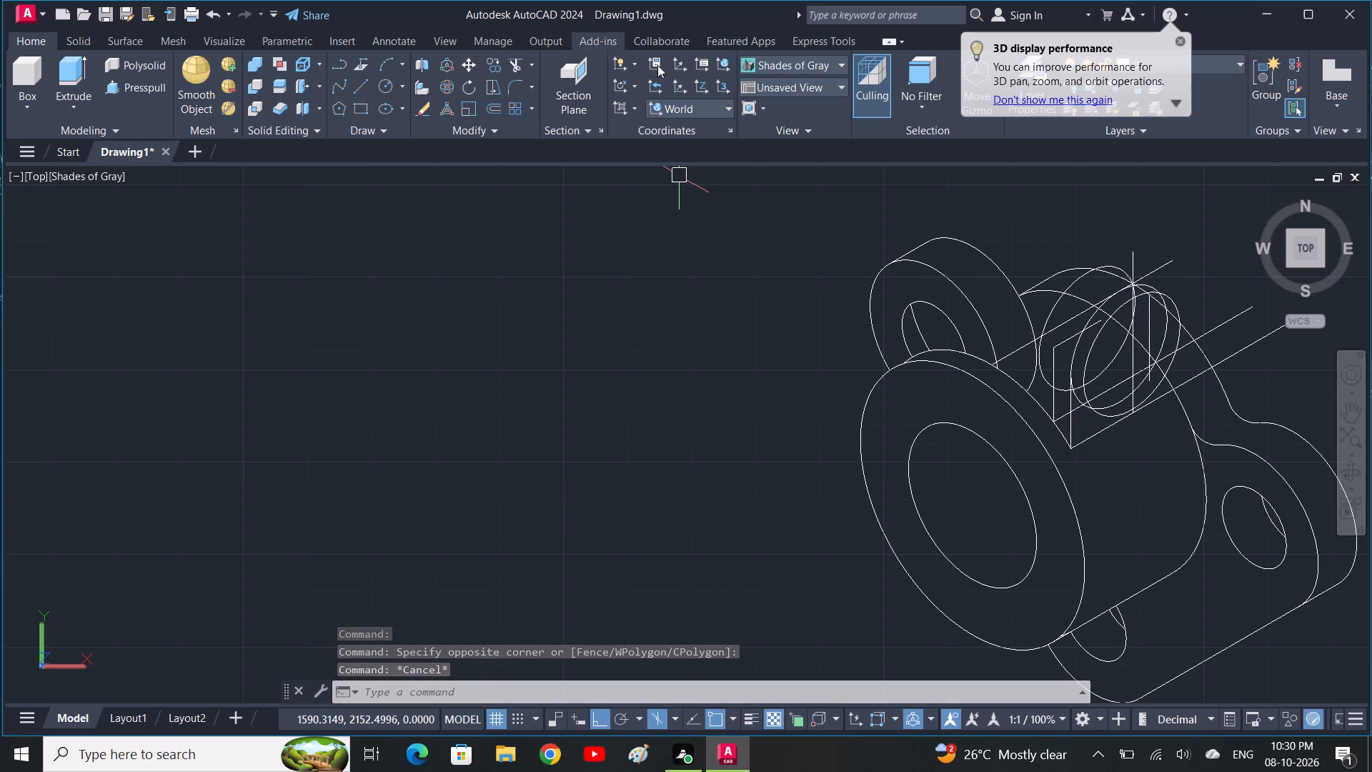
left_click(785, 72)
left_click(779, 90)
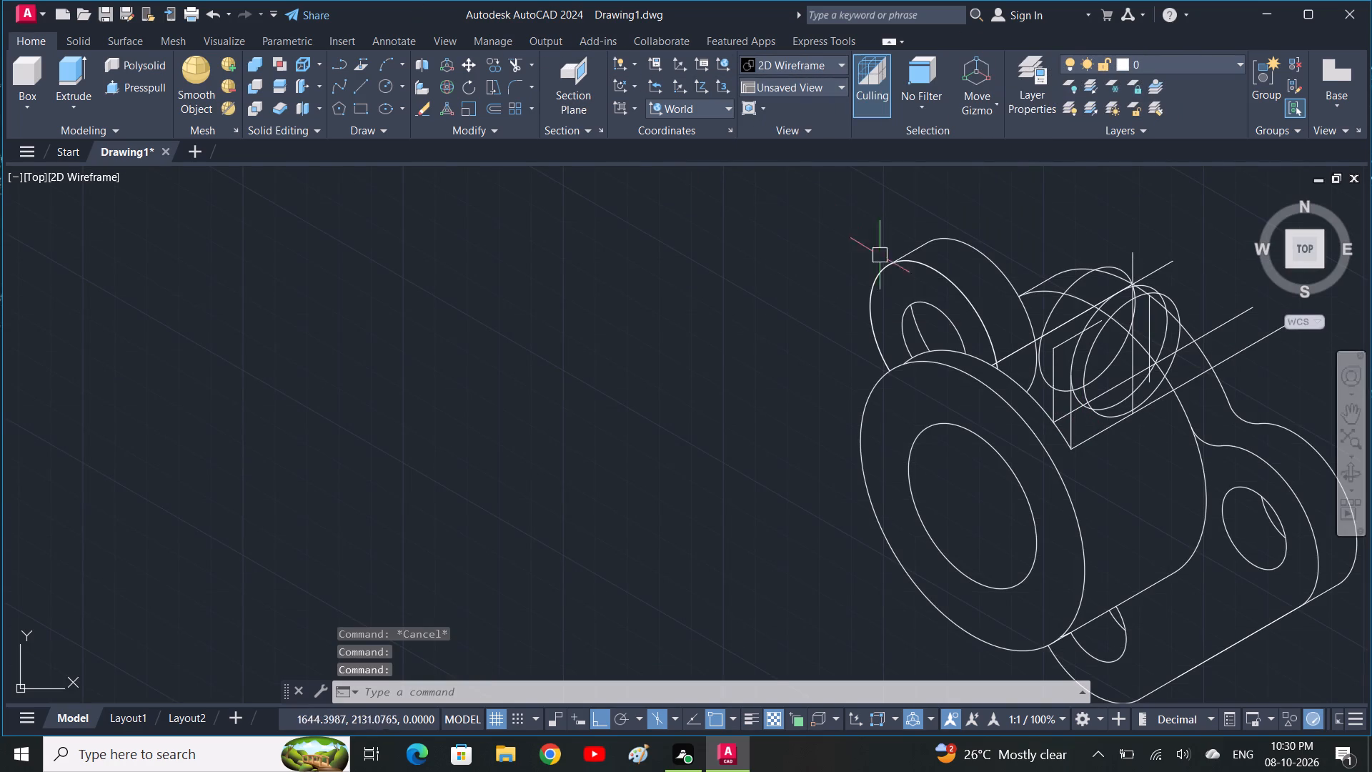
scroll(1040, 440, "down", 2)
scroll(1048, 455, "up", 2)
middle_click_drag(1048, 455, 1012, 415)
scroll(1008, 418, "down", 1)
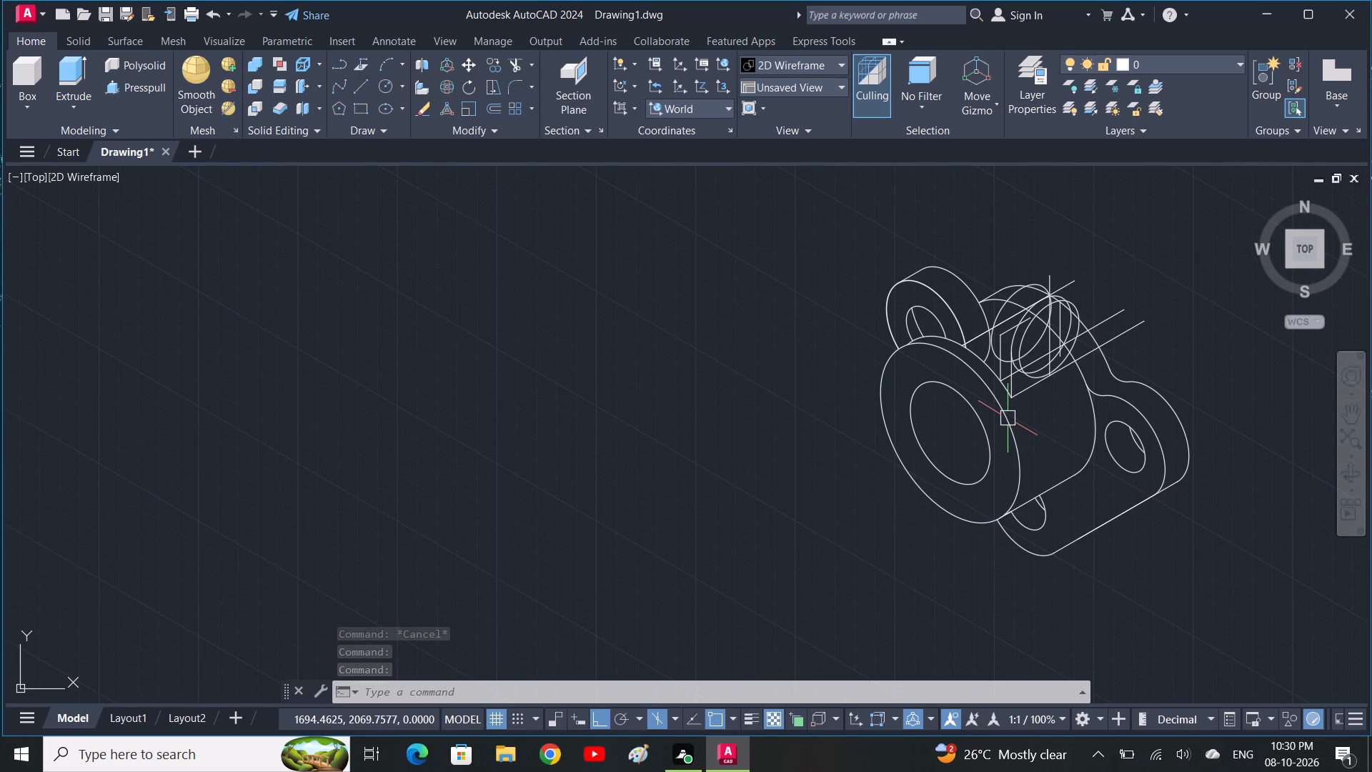
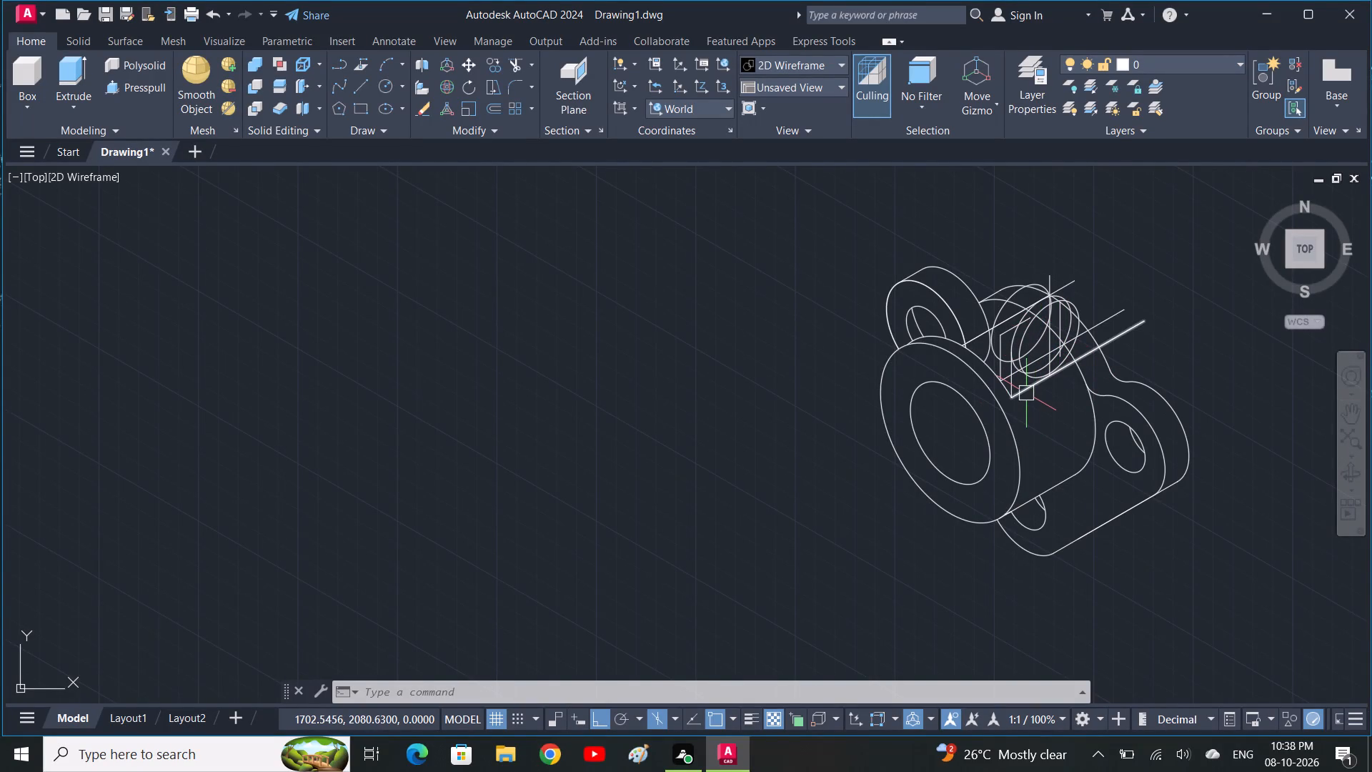
Copy the rearmost lug isocircle from its crossing with the long sloping edge to the top corner of the rear vertical line.
scroll(1031, 362, "up", 2)
middle_click_drag(1058, 337, 1004, 365)
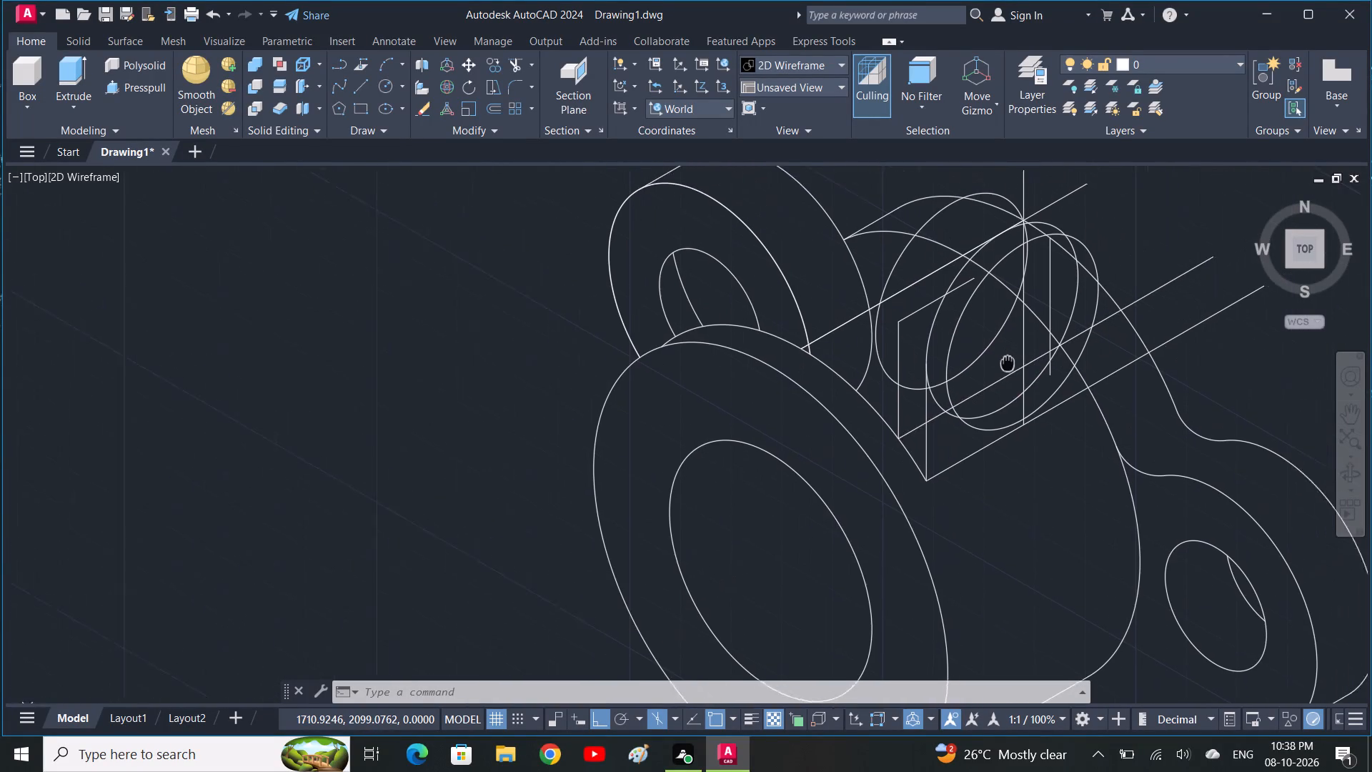
middle_click_drag(1004, 365, 910, 396)
middle_click_drag(890, 388, 863, 408)
scroll(862, 408, "up", 1)
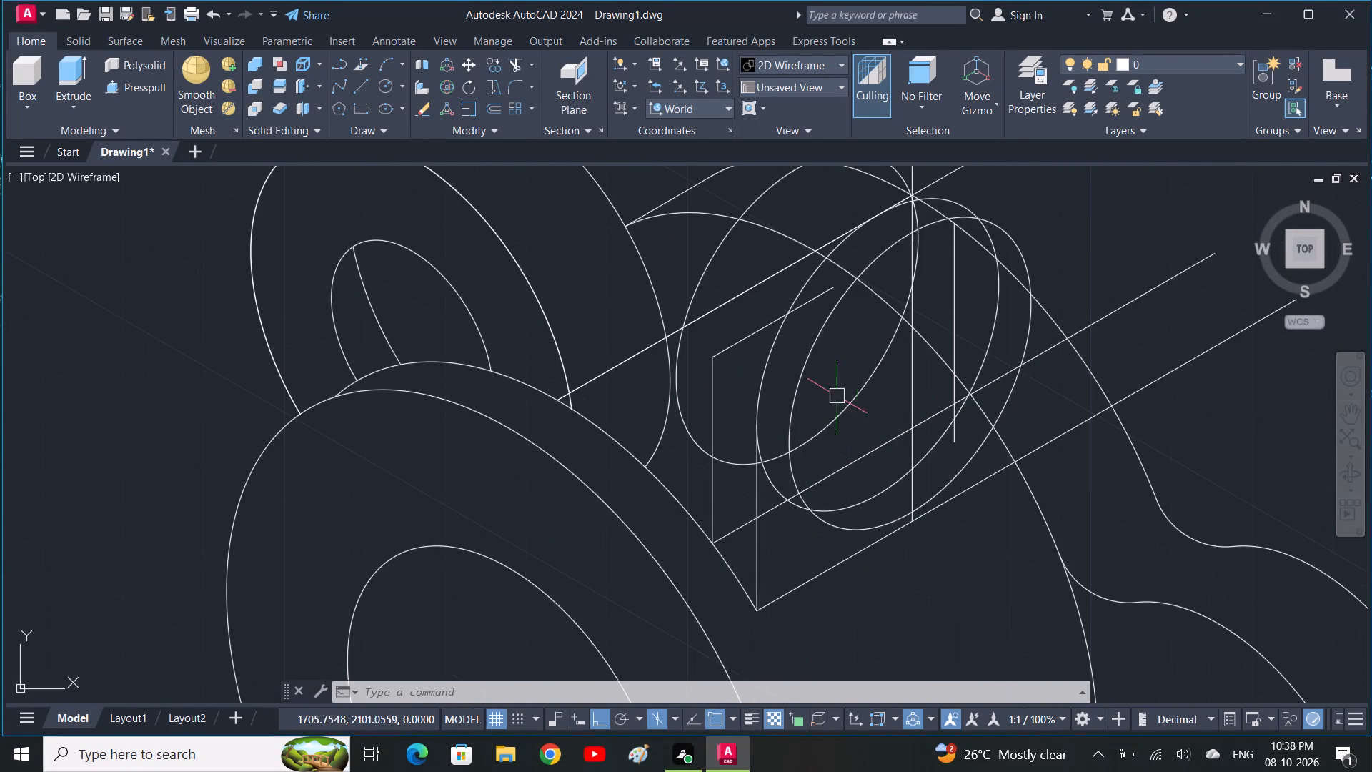
left_click(708, 275)
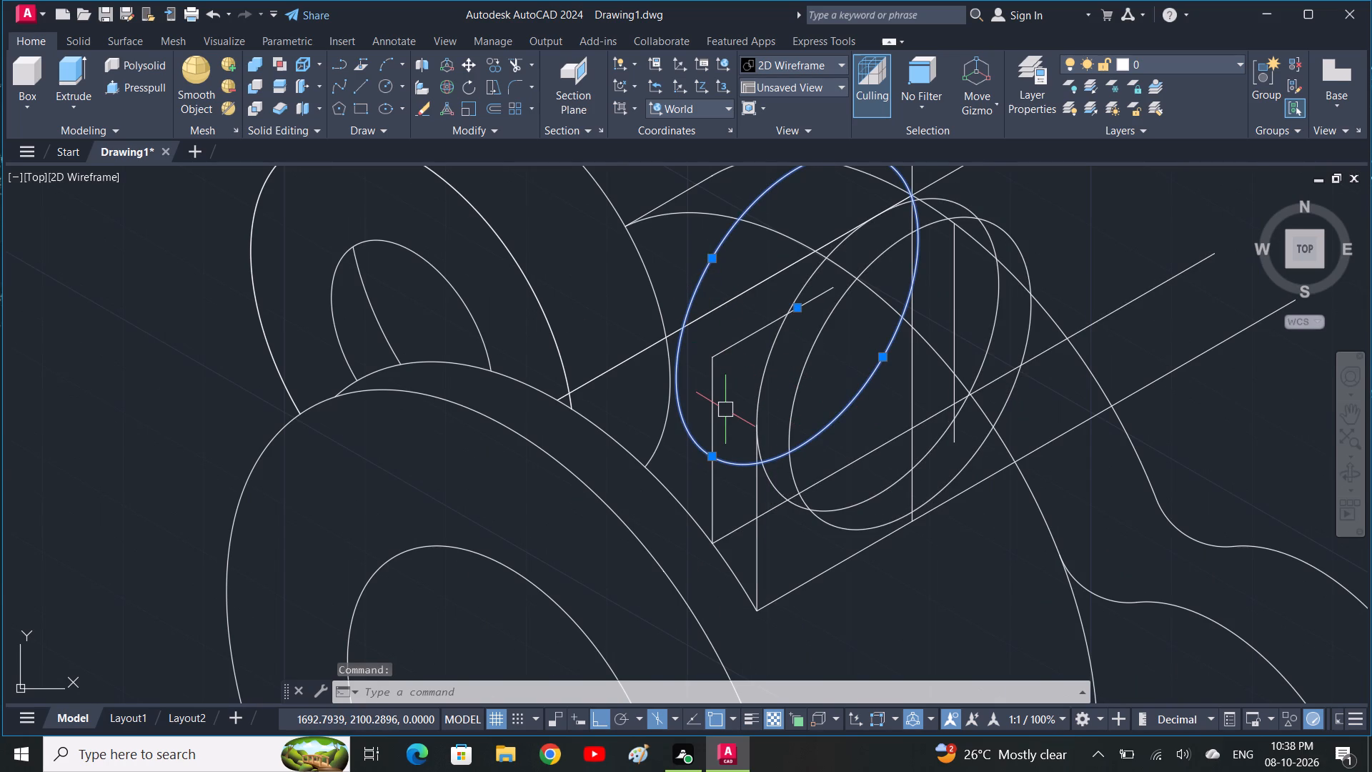
type("co")
key("space")
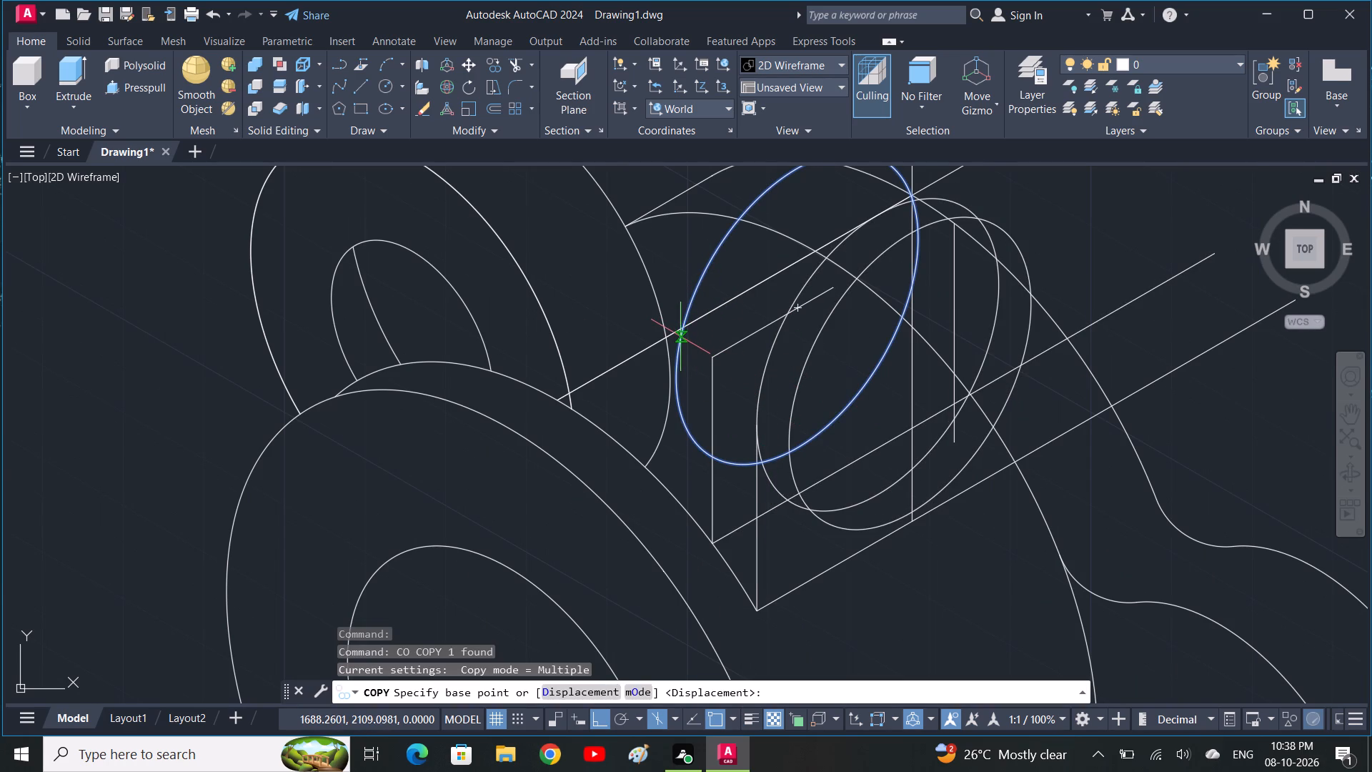
left_click(680, 330)
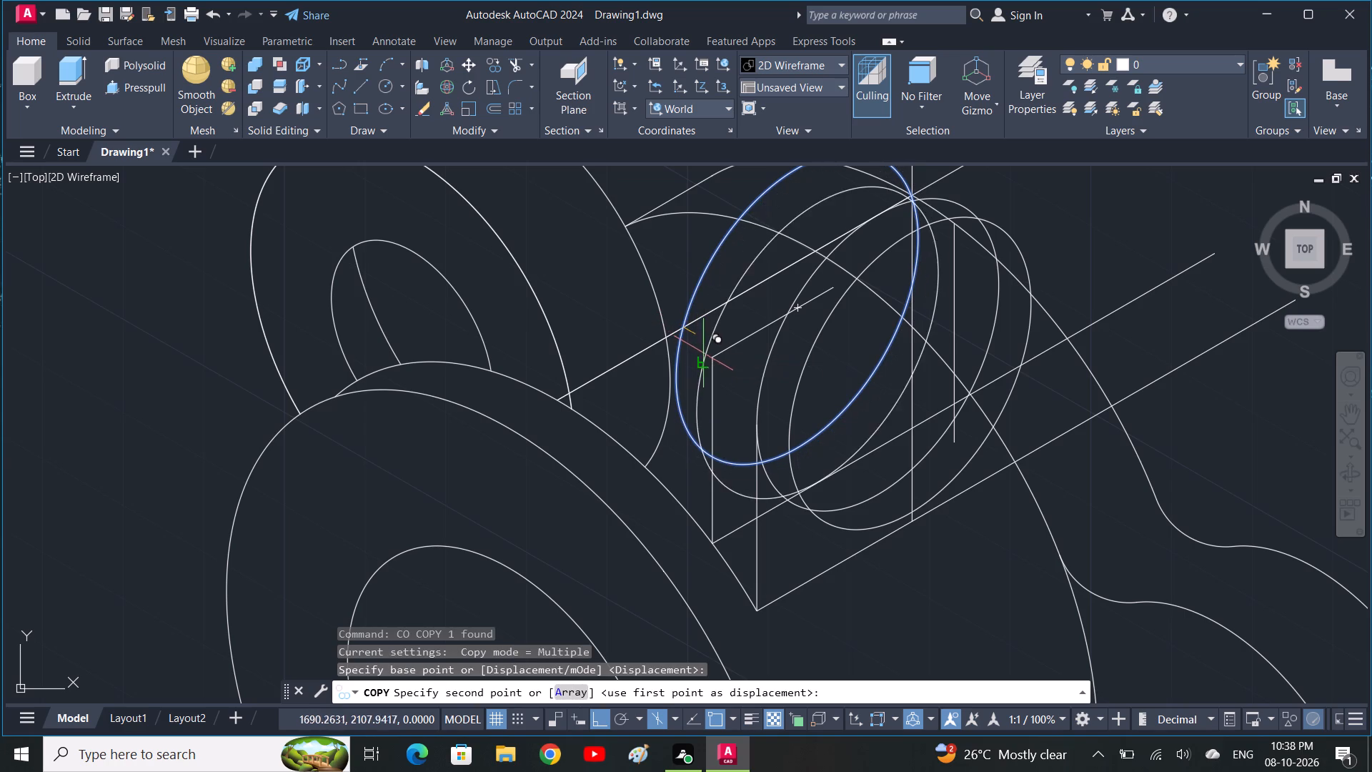
left_click(709, 357)
key("space")
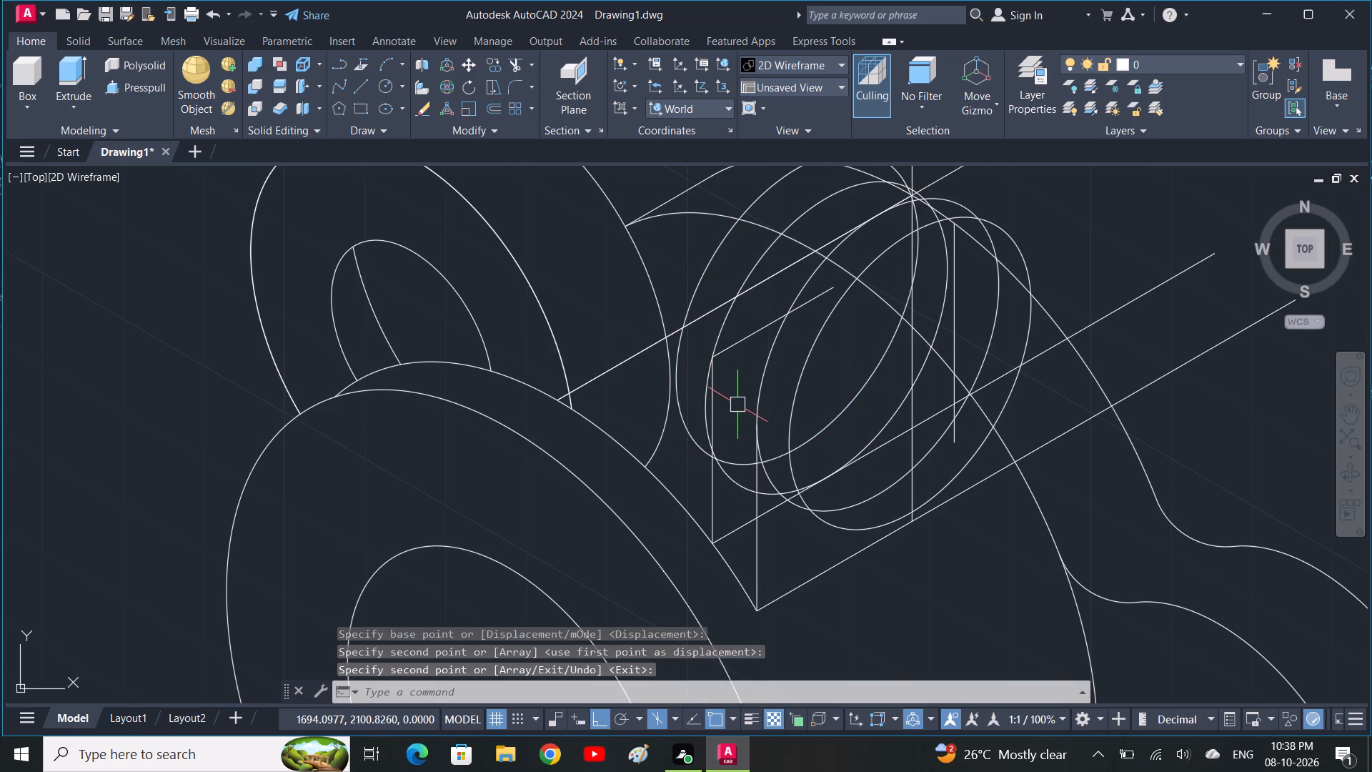
Erase the original rearmost lug isocircle that the copy was made from.
left_click(679, 333)
key("Delete")
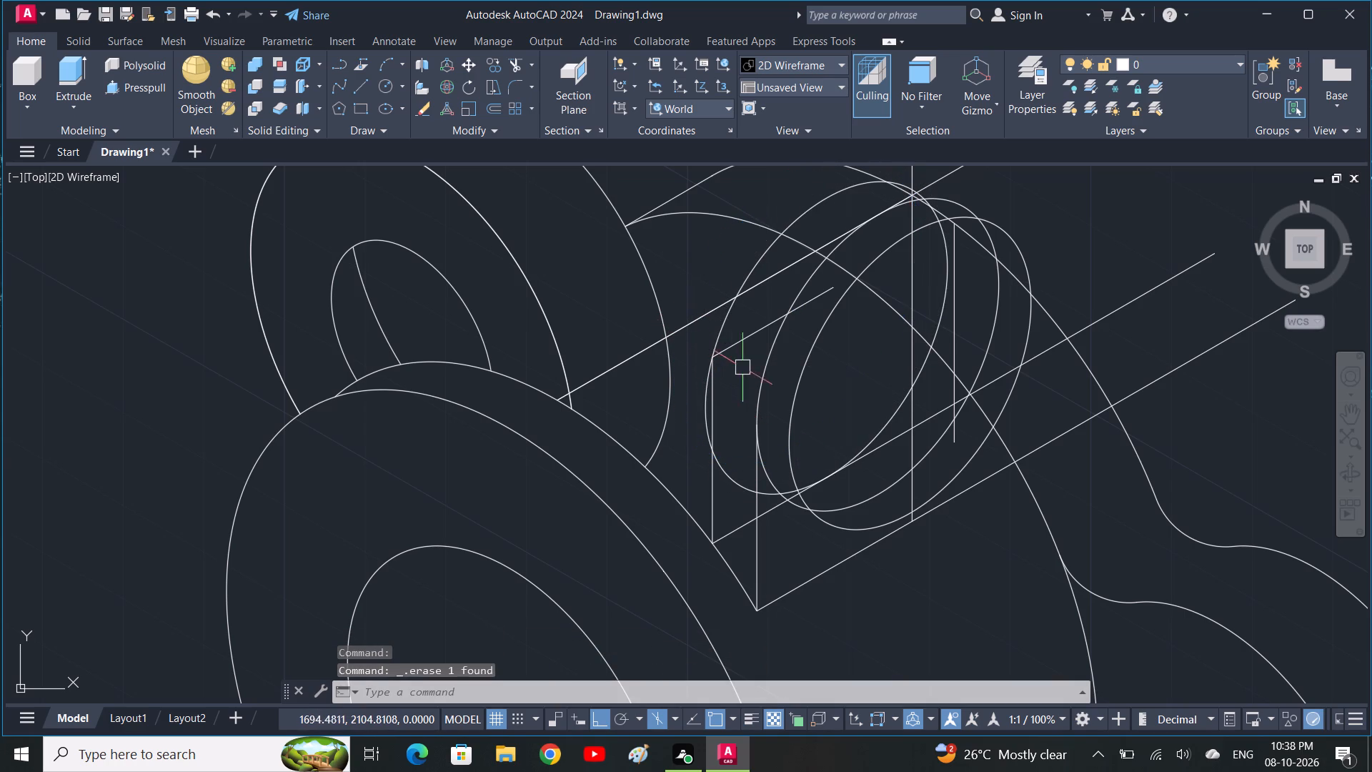
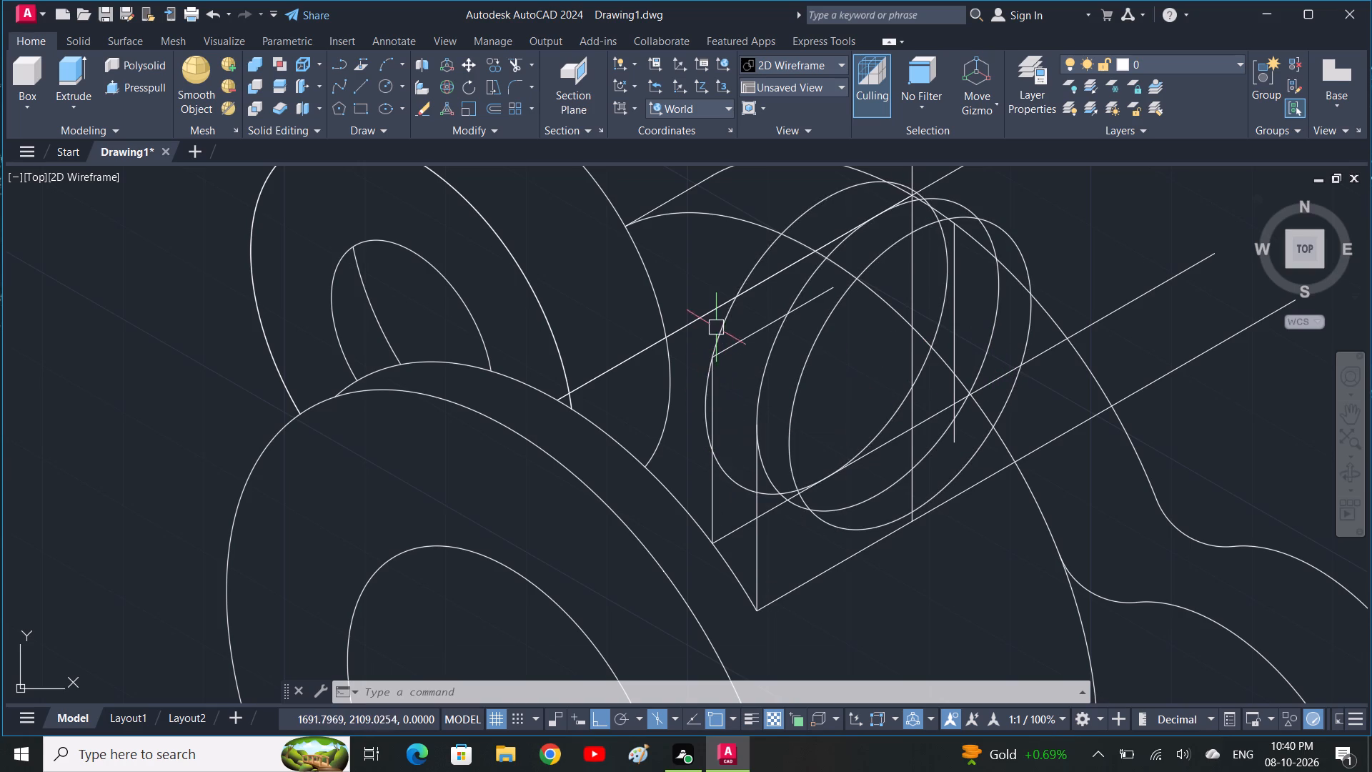
Undo the last erase and copy of the rearmost lug isocircle.
type("u")
key("space")
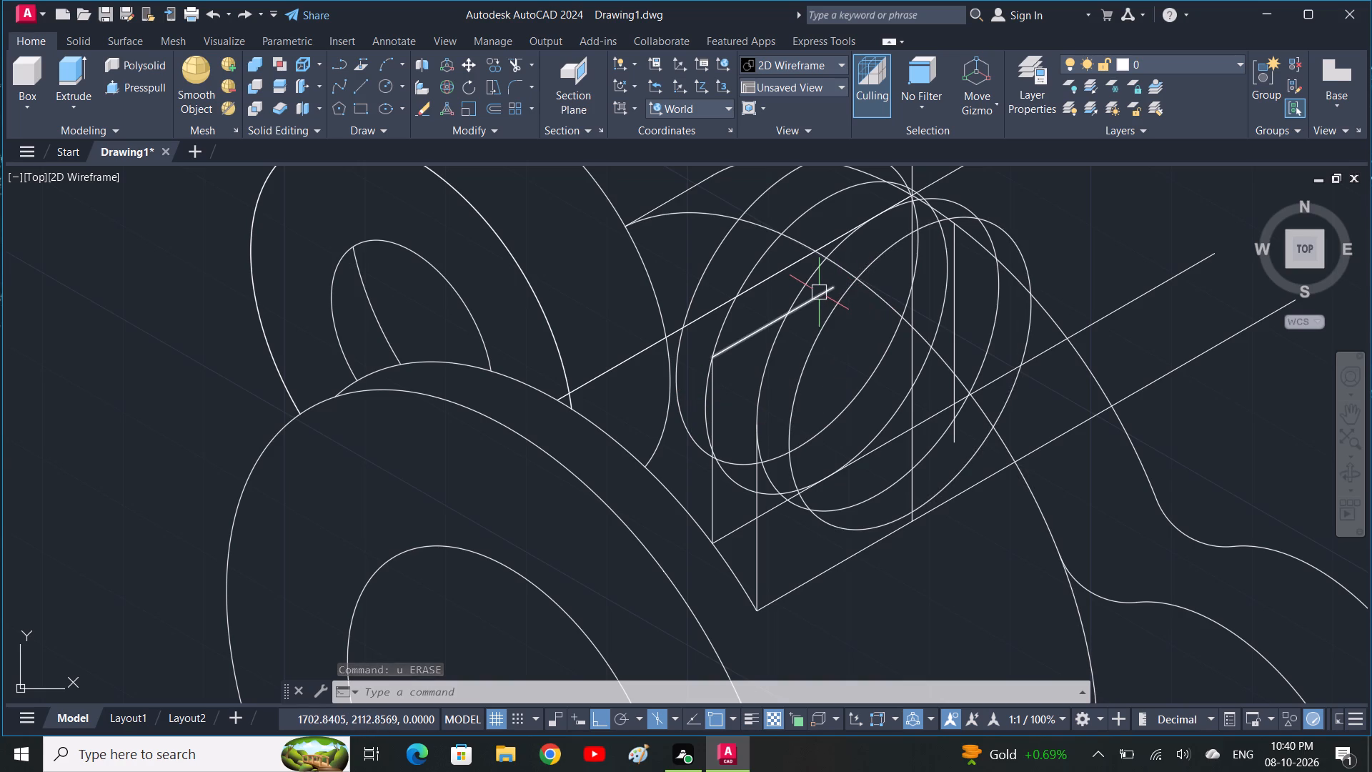
type("u")
key("space")
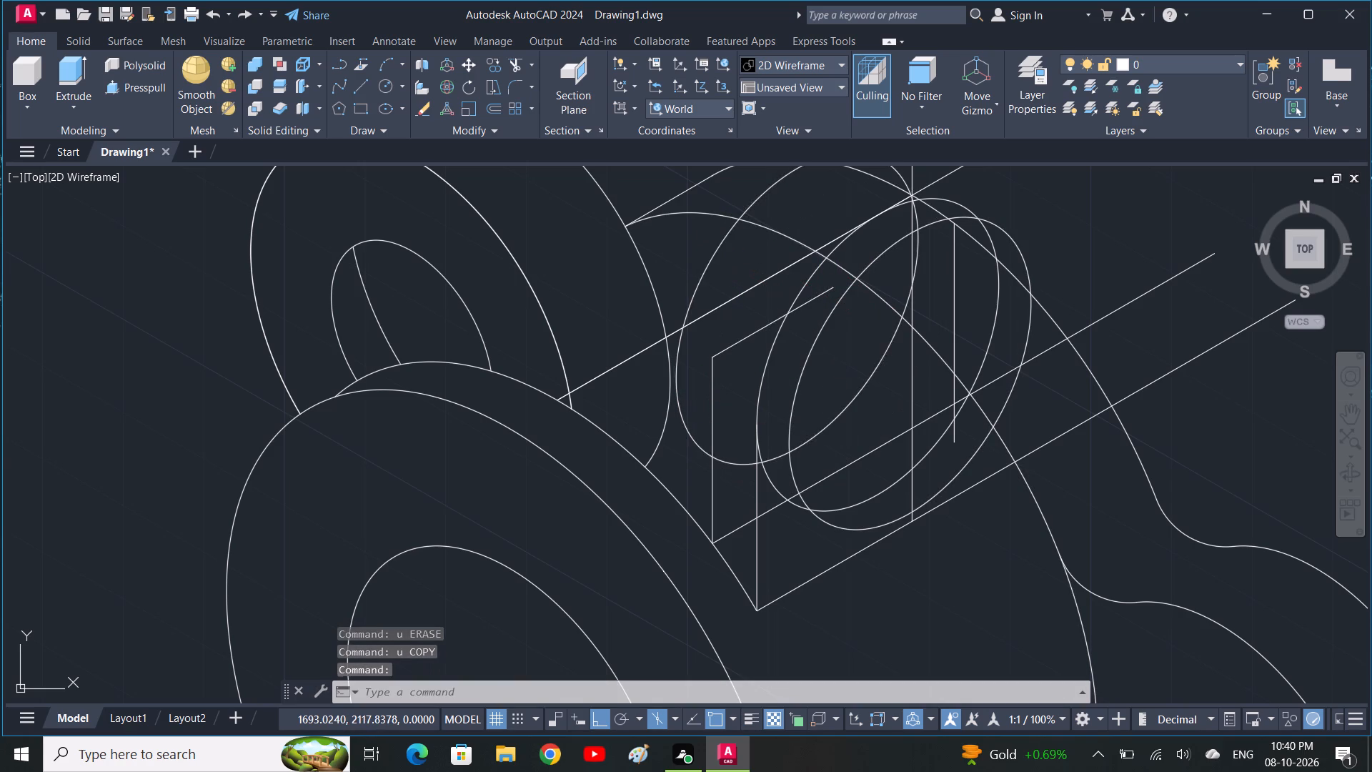
Copy the rearmost lug isocircle from its centre to the free end of the short sloping line at the rear vertical line's top.
left_click(727, 246)
type("co")
key("space")
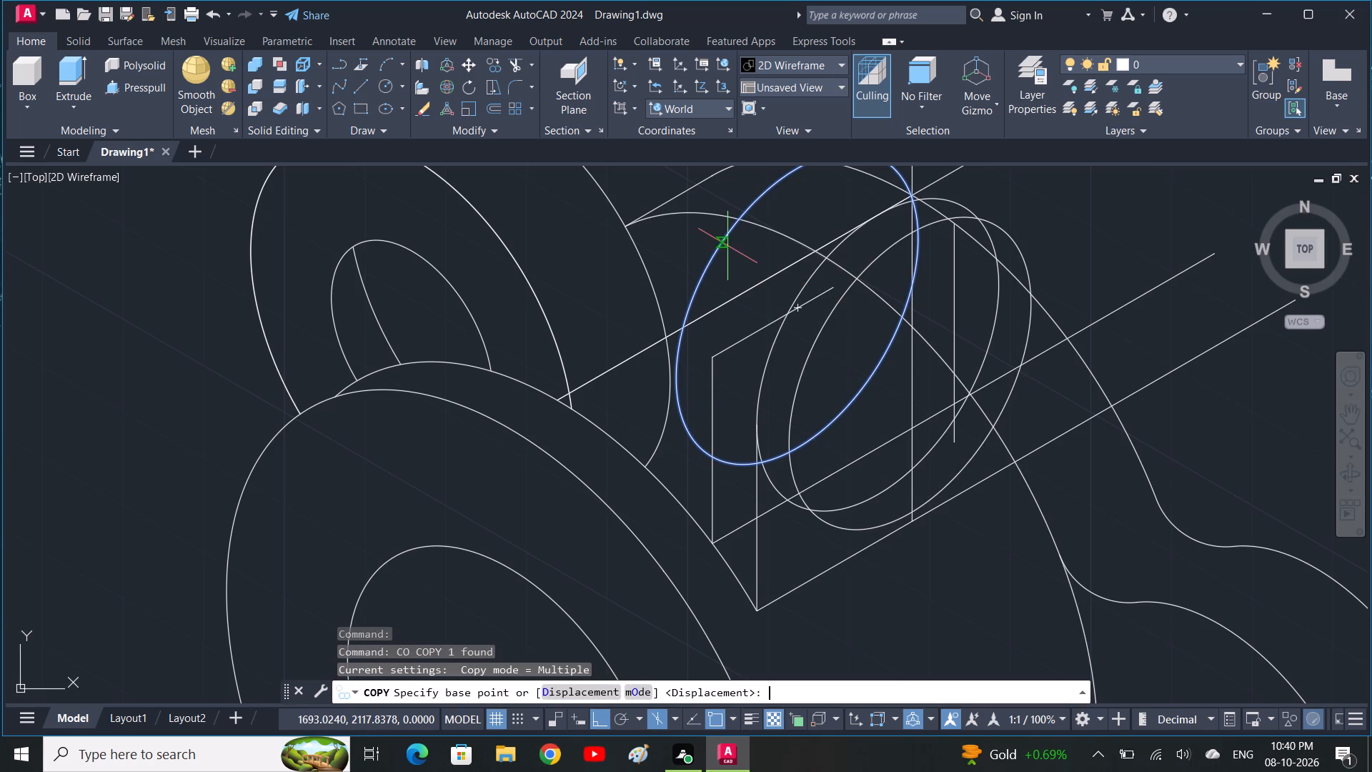
left_click(800, 305)
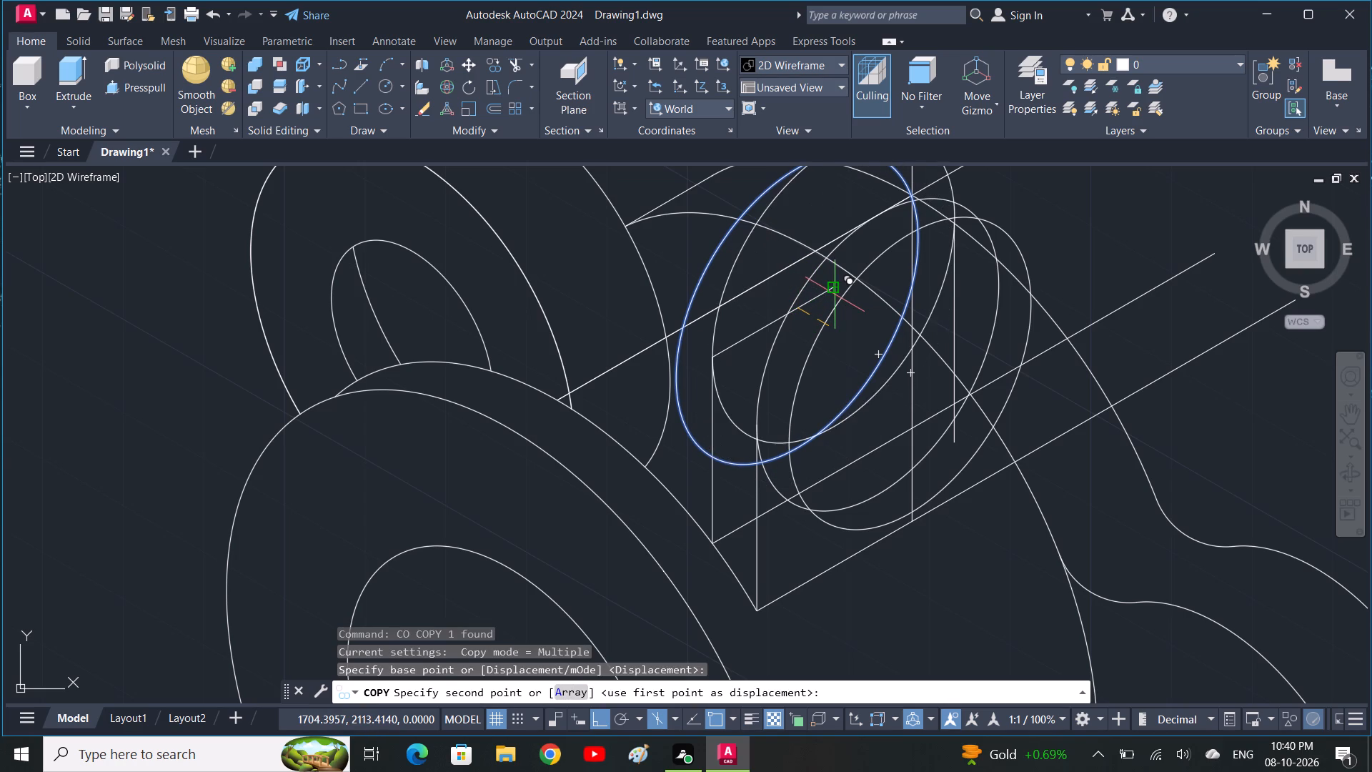
left_click(836, 290)
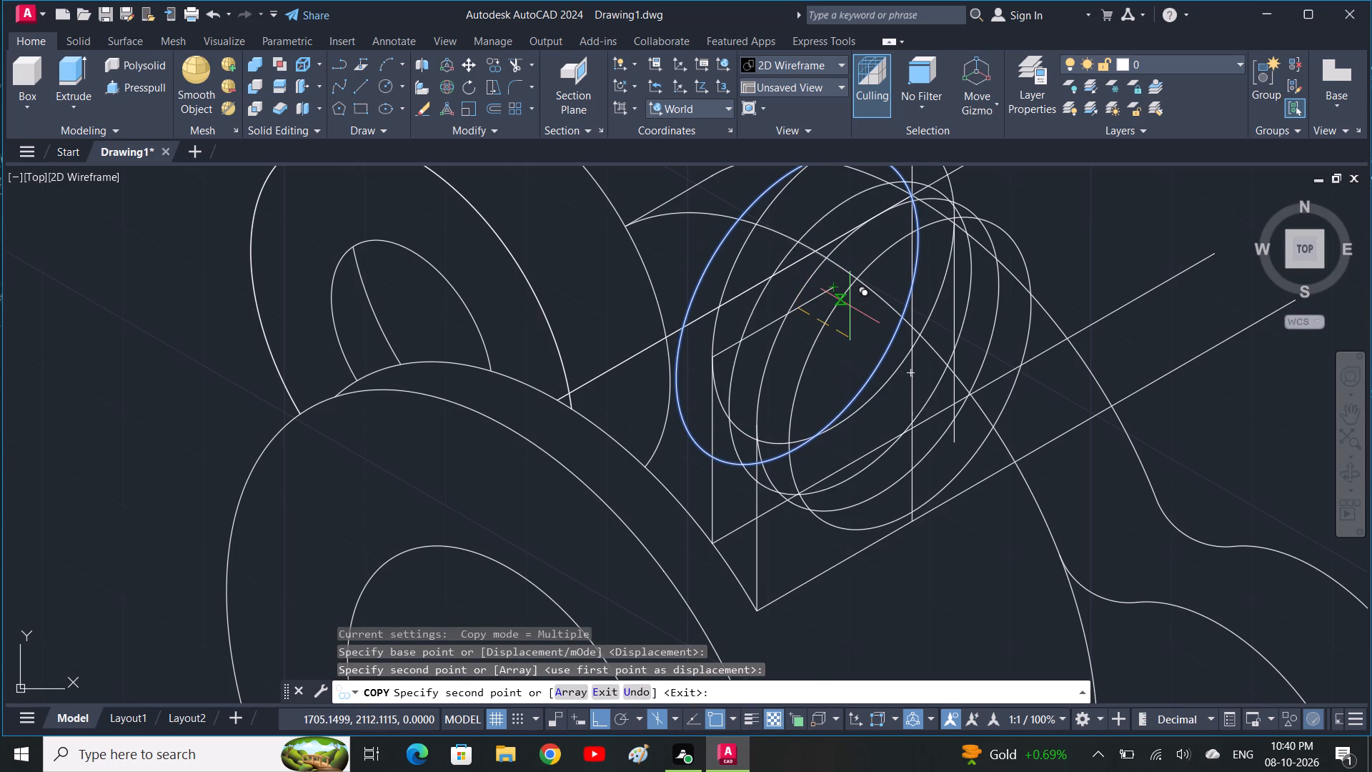
key("space")
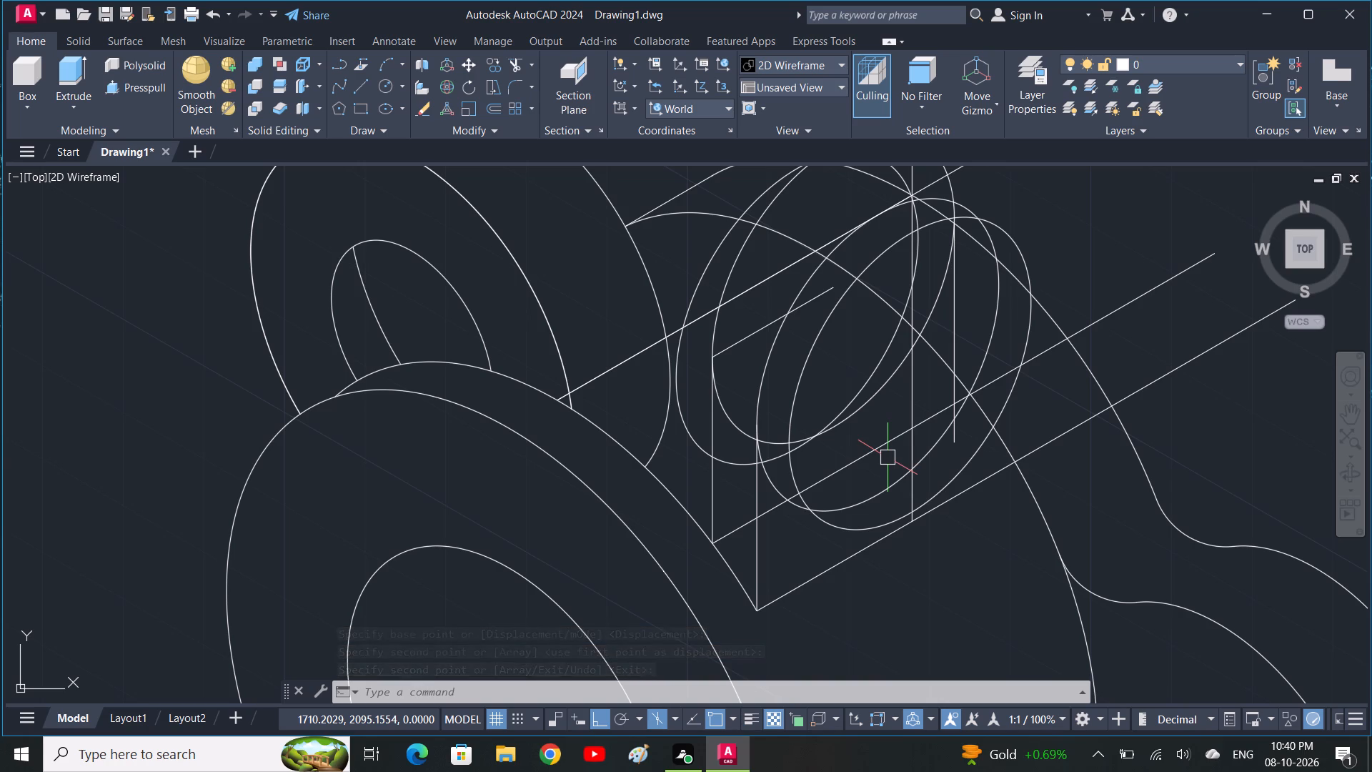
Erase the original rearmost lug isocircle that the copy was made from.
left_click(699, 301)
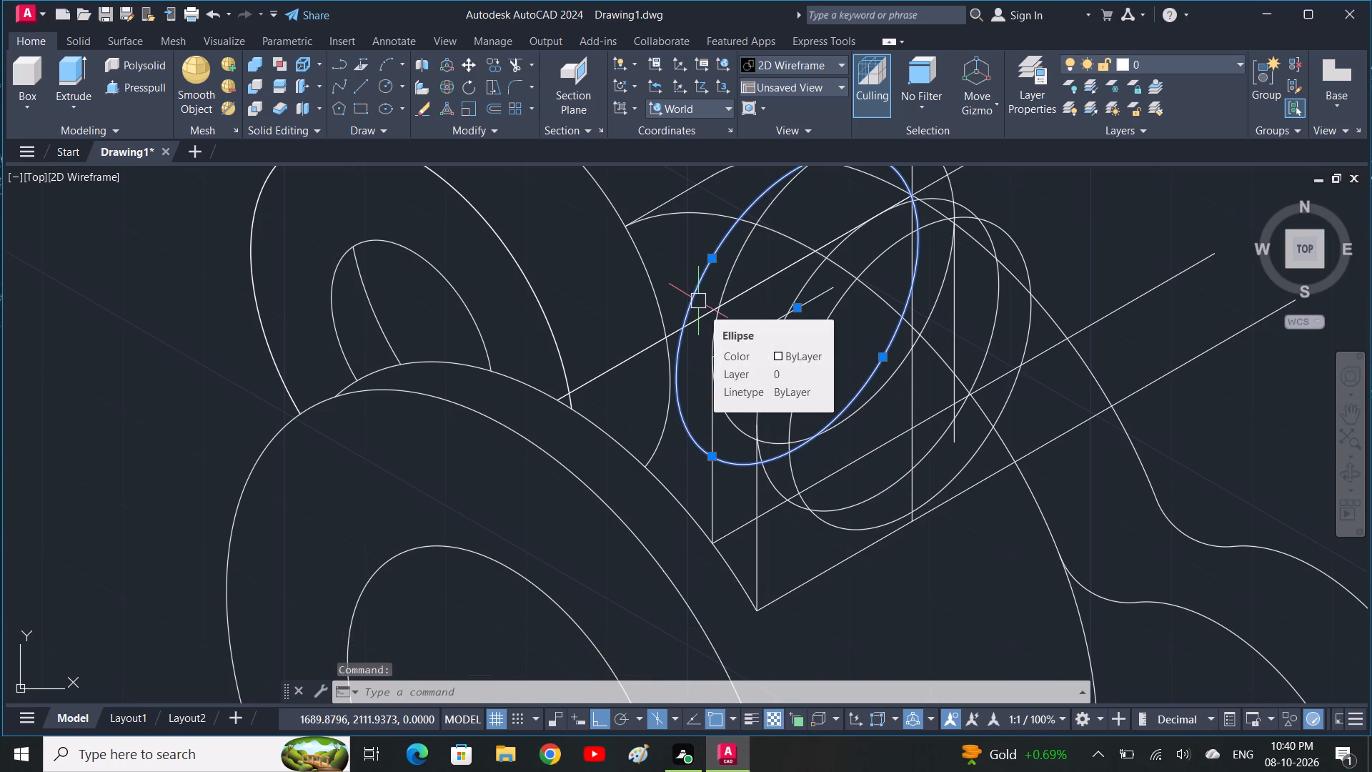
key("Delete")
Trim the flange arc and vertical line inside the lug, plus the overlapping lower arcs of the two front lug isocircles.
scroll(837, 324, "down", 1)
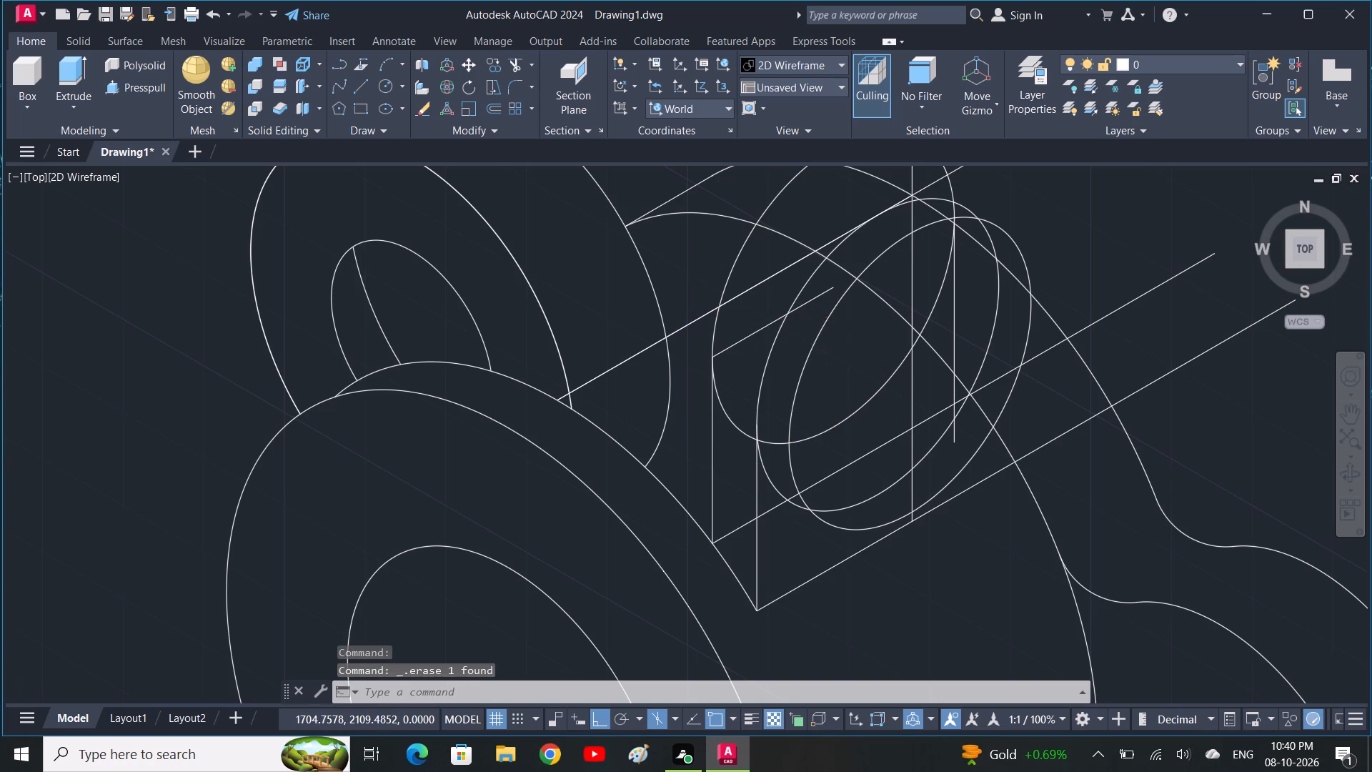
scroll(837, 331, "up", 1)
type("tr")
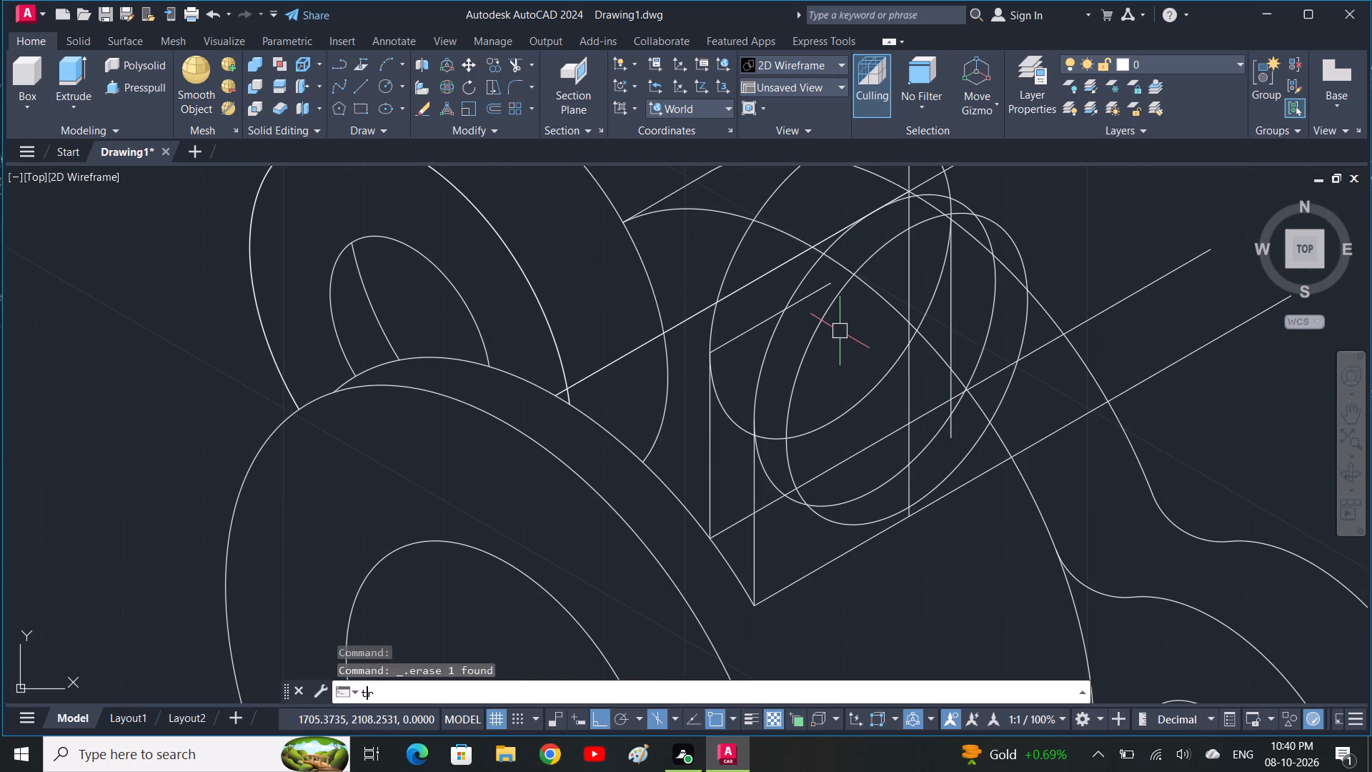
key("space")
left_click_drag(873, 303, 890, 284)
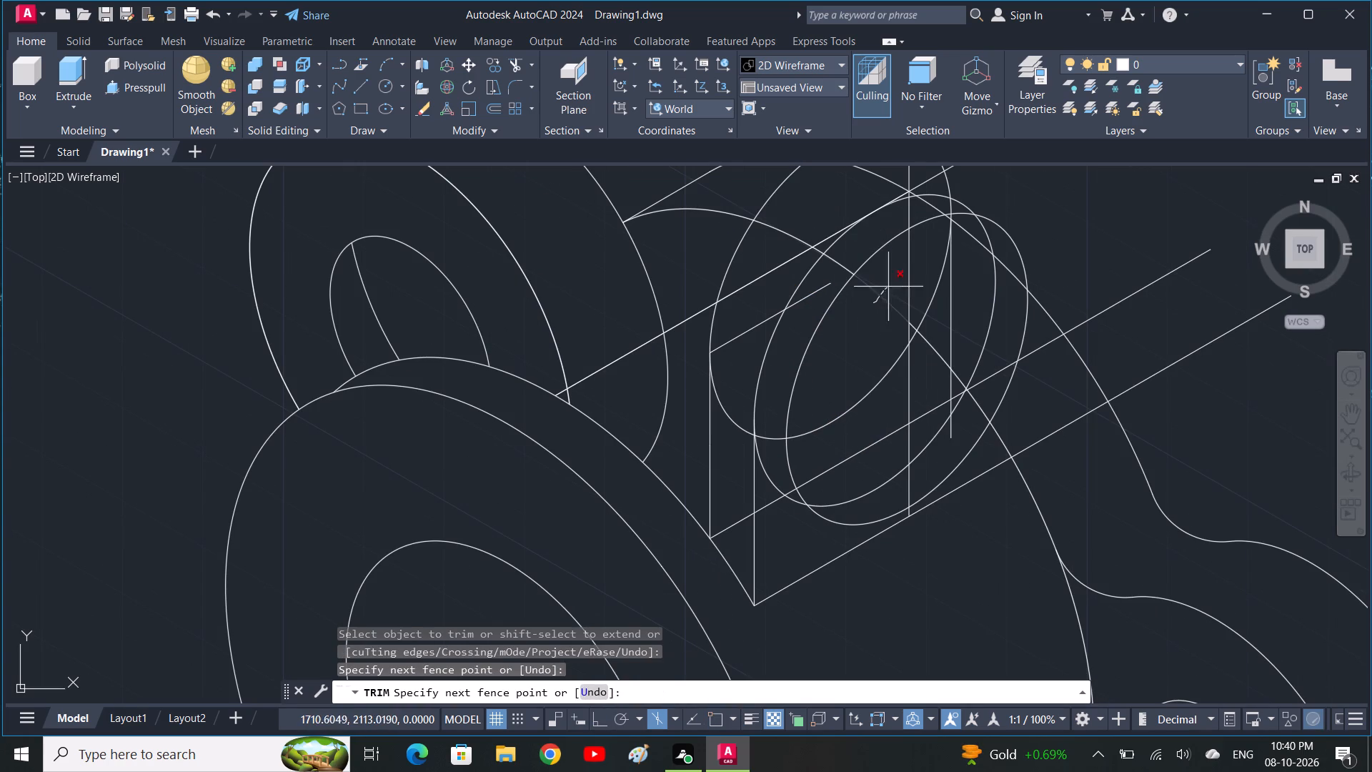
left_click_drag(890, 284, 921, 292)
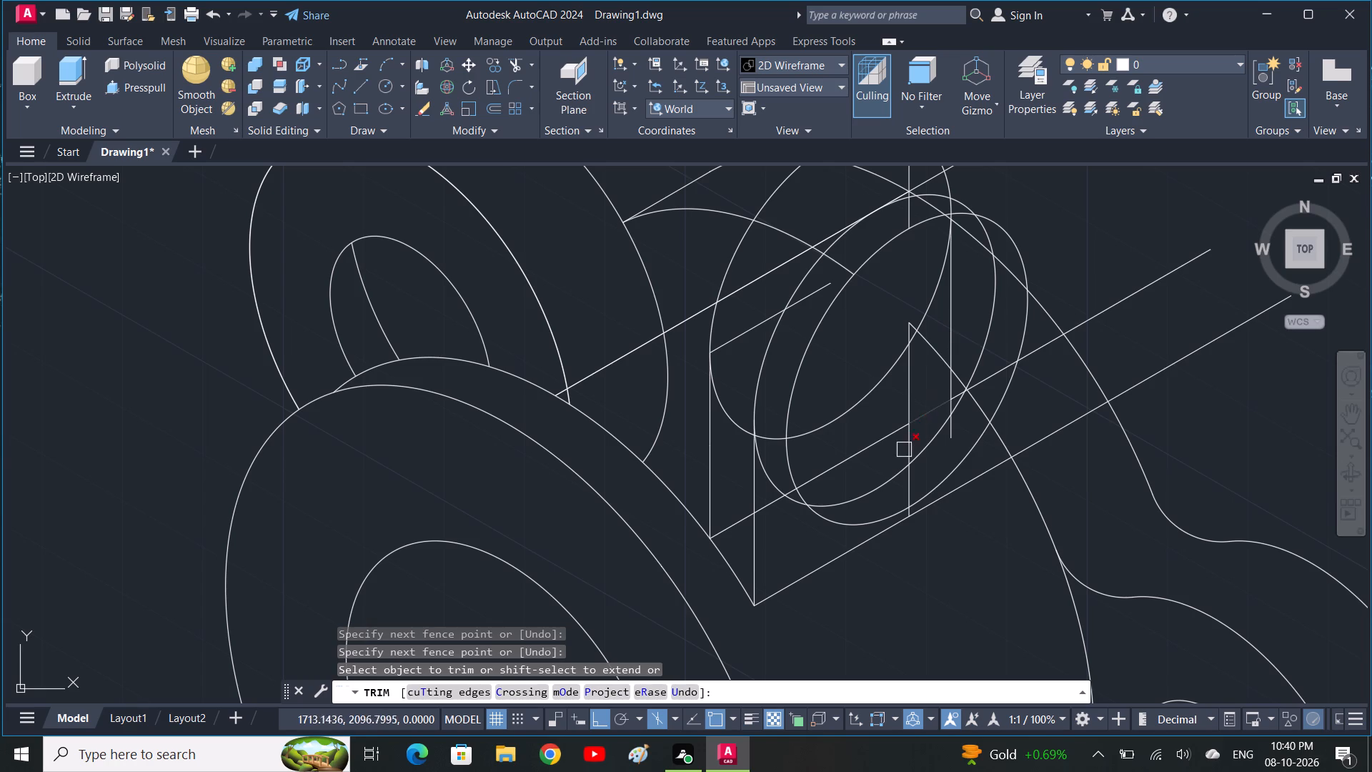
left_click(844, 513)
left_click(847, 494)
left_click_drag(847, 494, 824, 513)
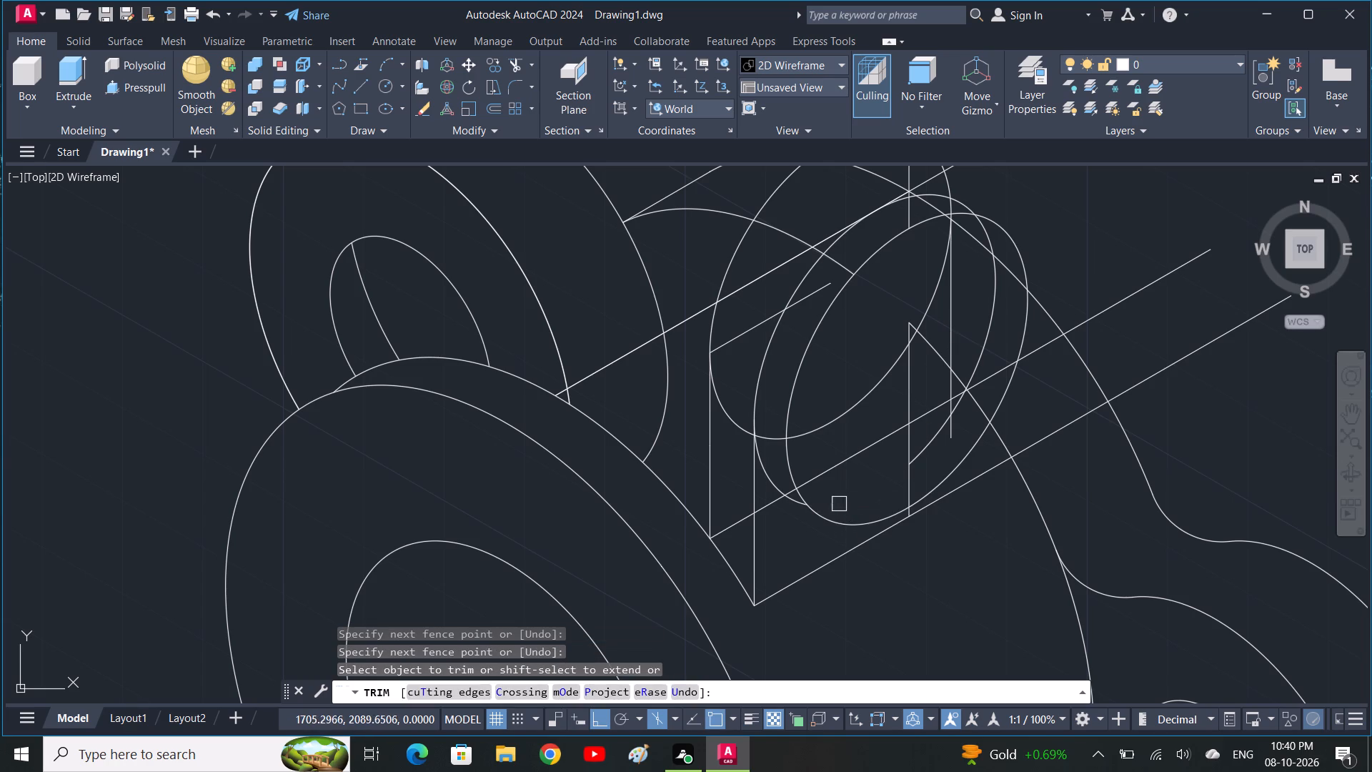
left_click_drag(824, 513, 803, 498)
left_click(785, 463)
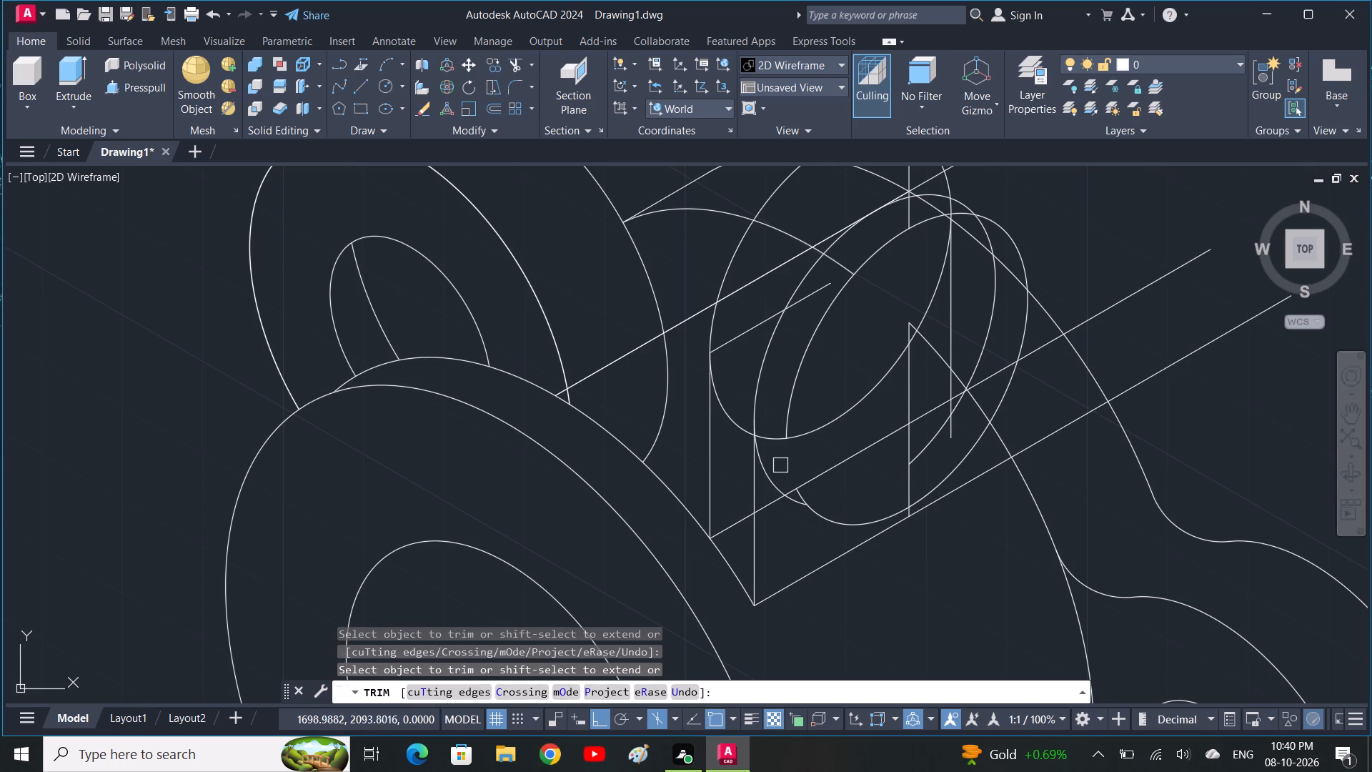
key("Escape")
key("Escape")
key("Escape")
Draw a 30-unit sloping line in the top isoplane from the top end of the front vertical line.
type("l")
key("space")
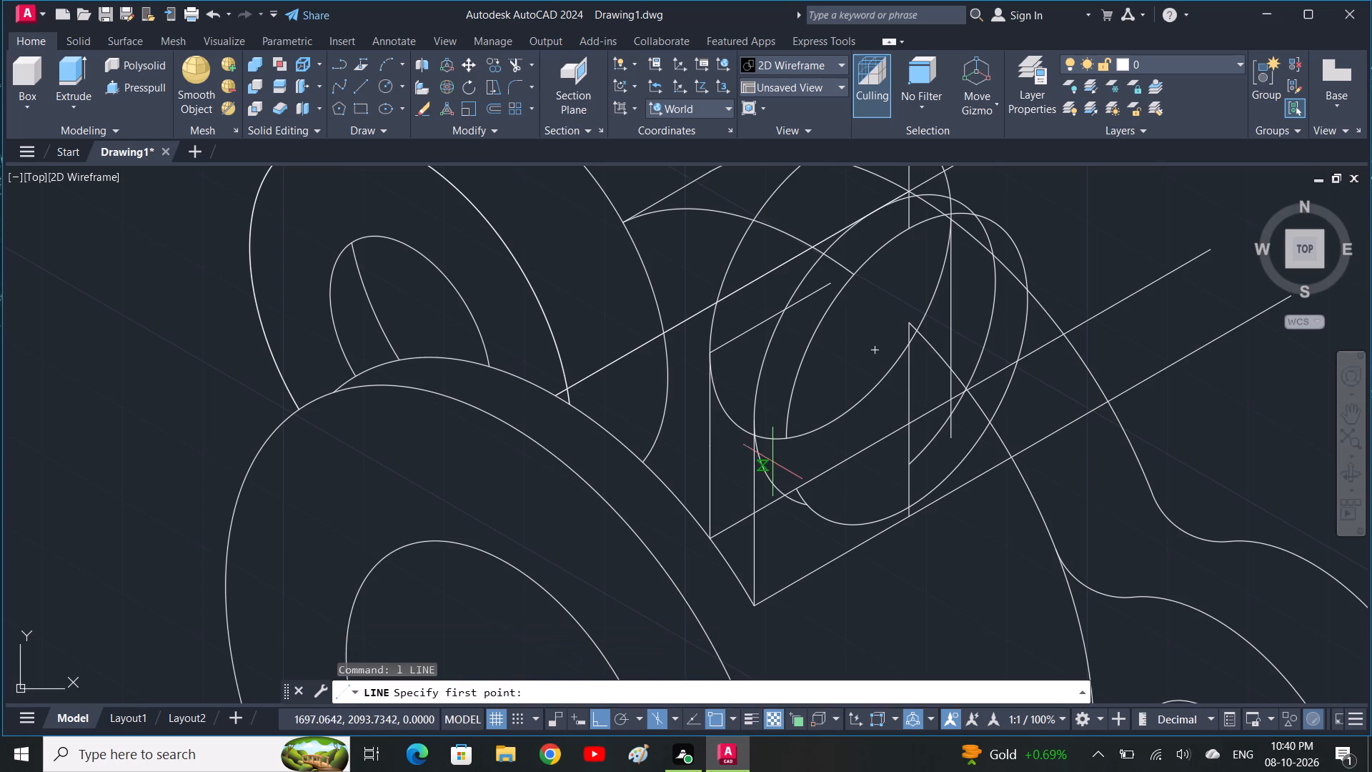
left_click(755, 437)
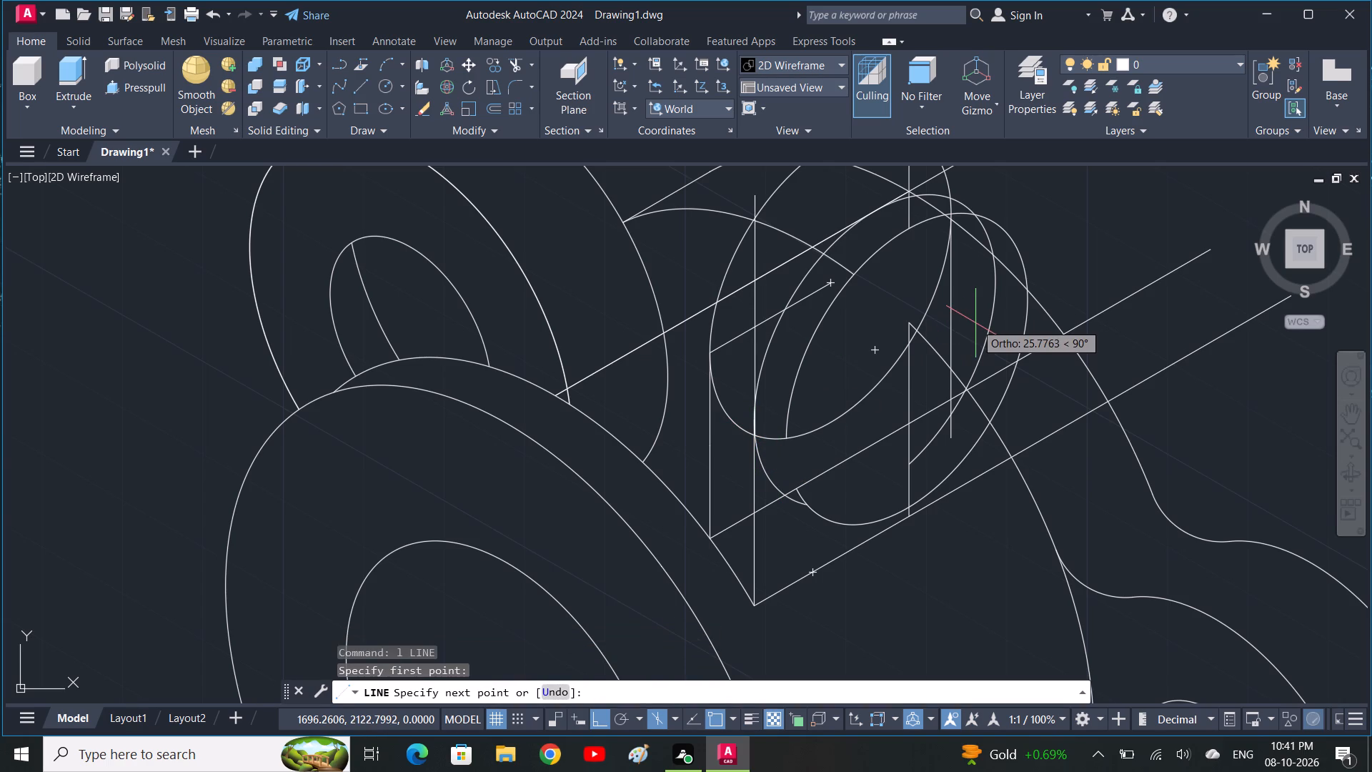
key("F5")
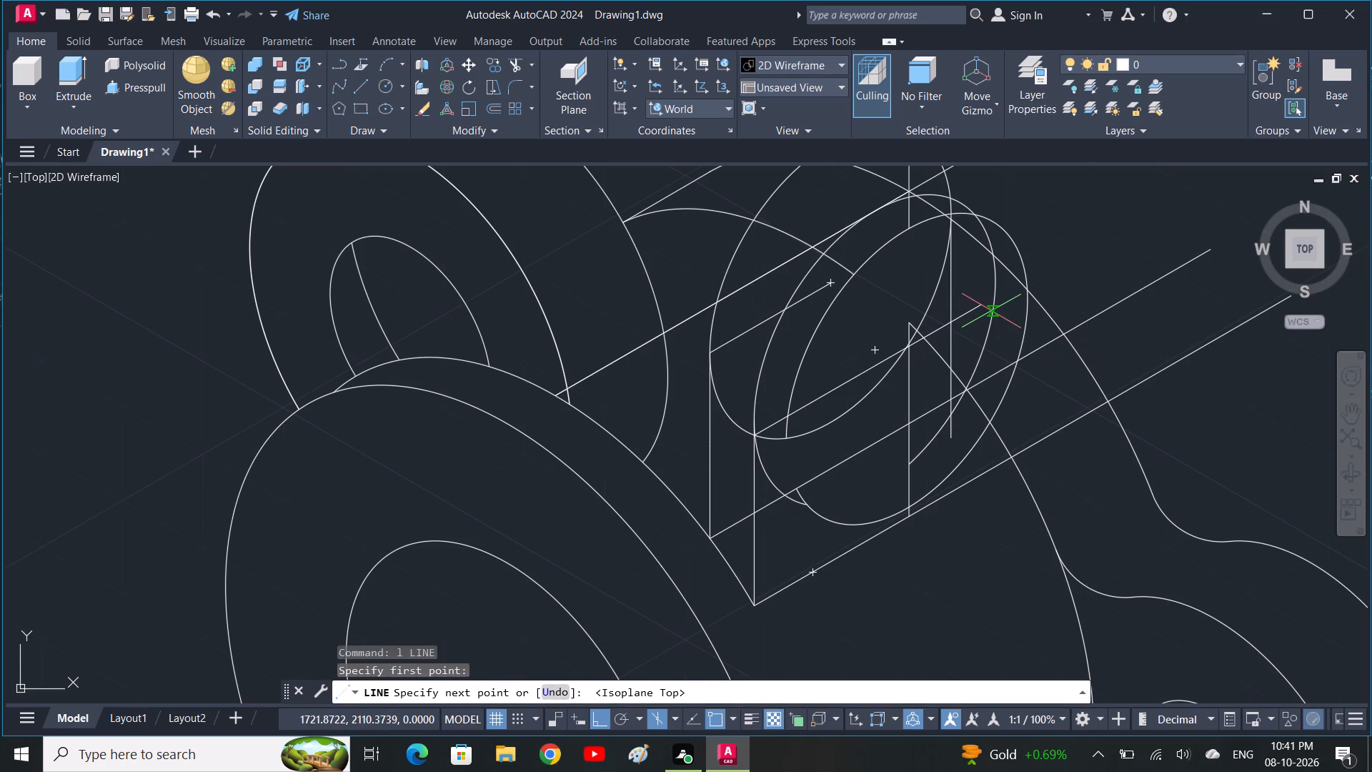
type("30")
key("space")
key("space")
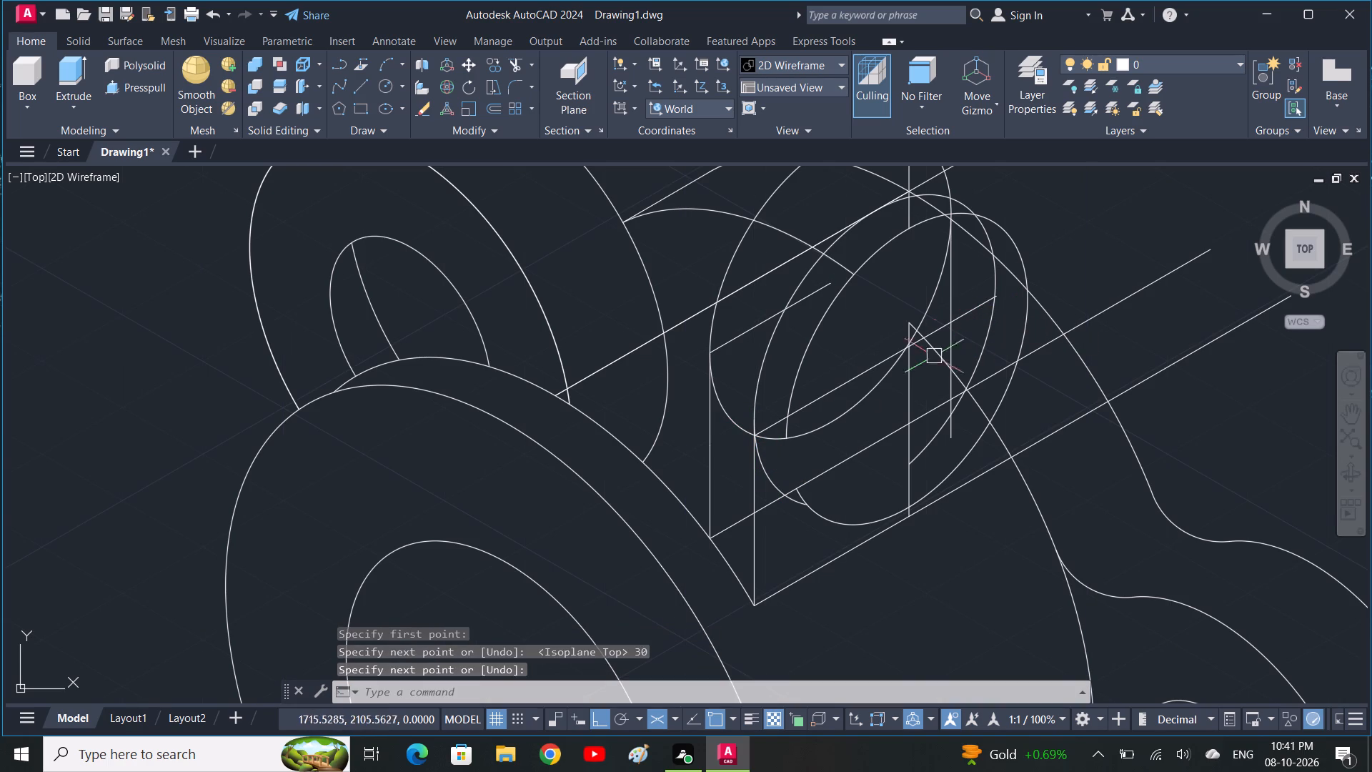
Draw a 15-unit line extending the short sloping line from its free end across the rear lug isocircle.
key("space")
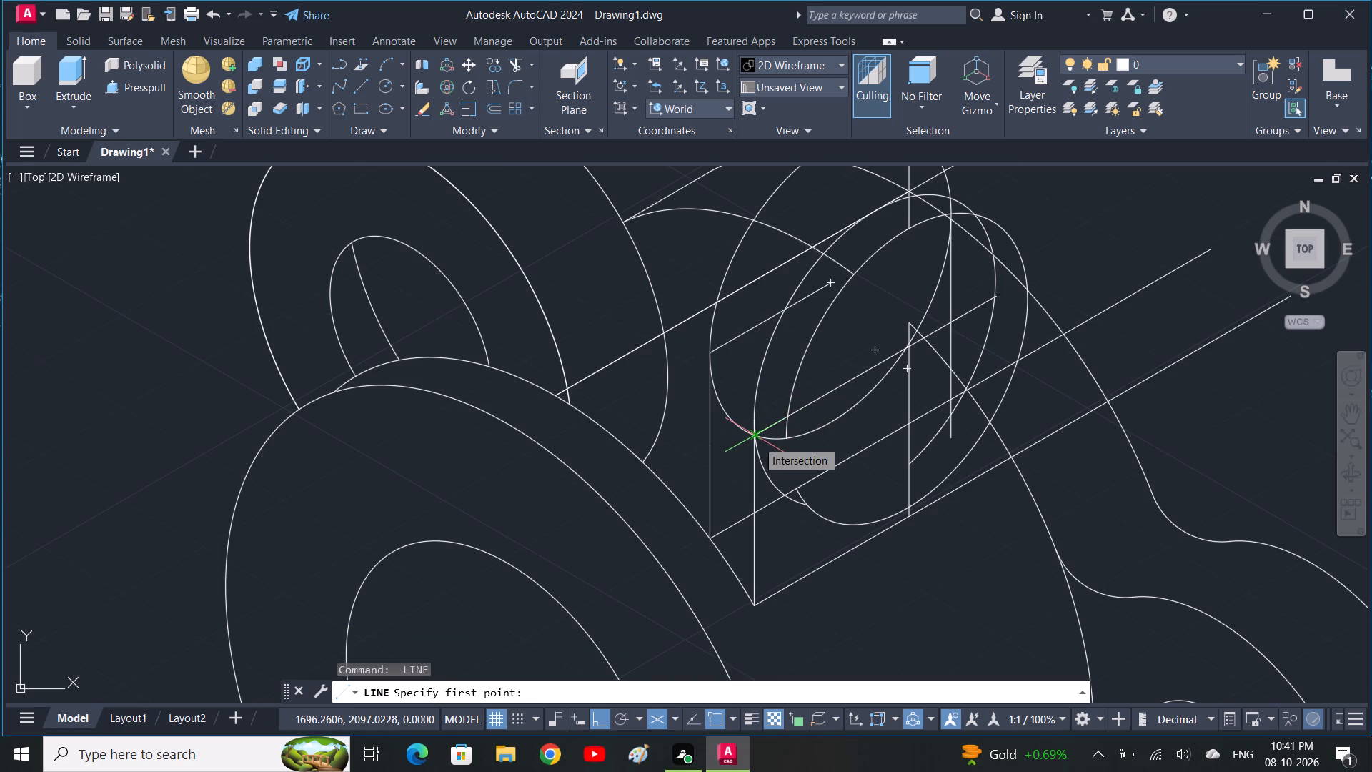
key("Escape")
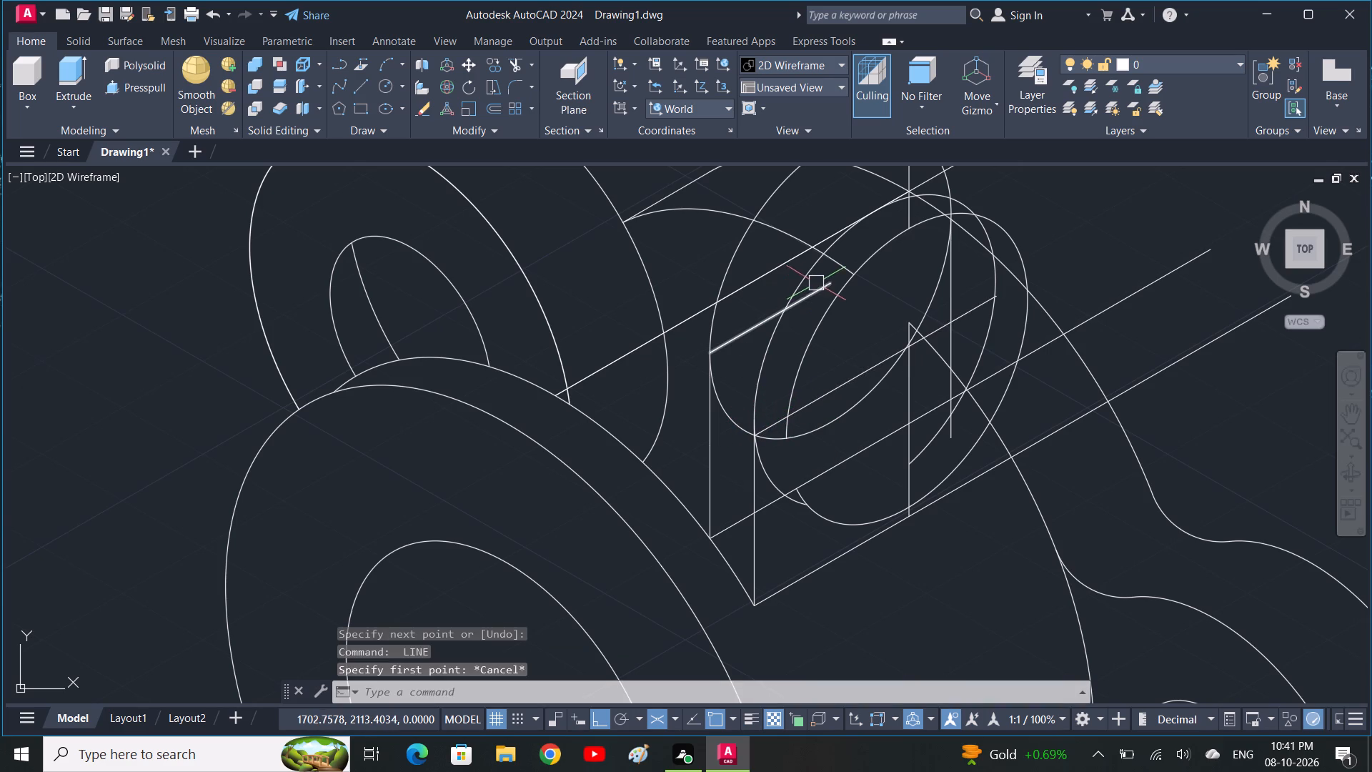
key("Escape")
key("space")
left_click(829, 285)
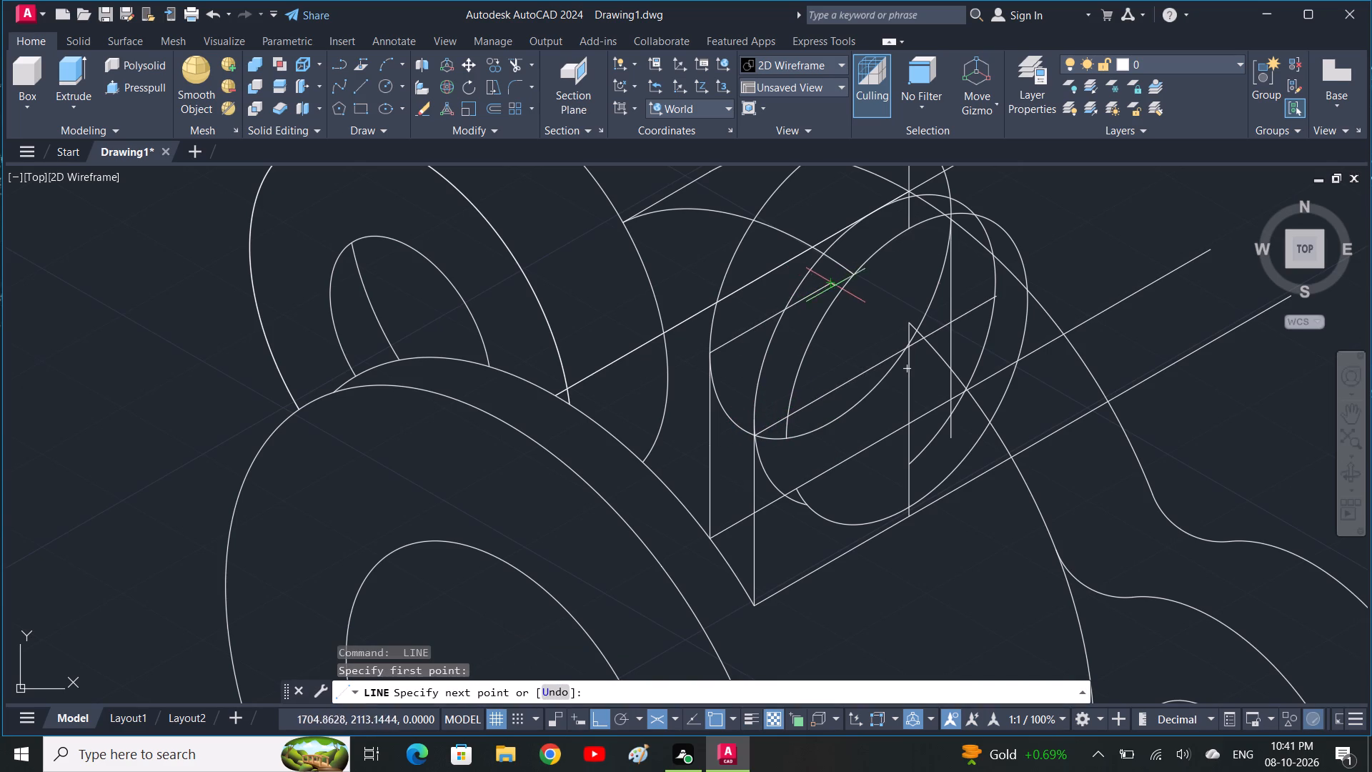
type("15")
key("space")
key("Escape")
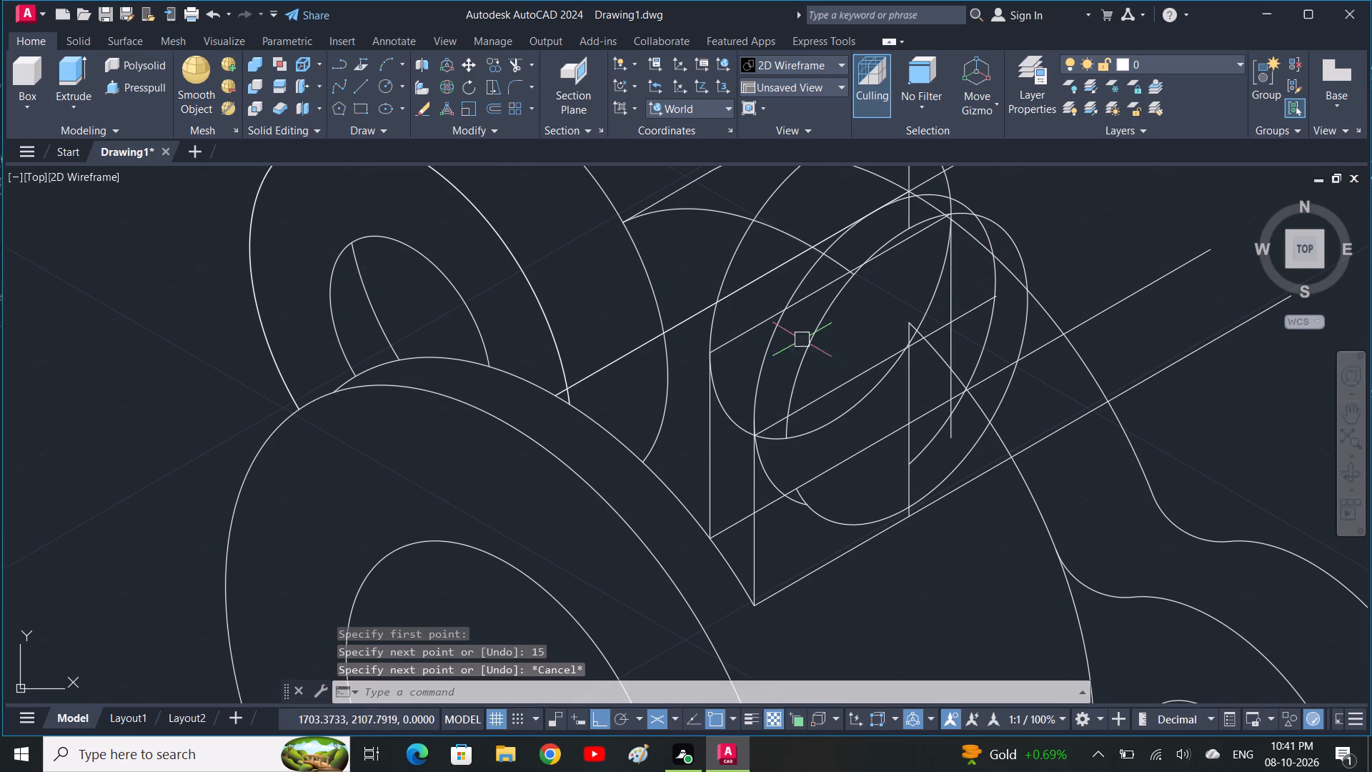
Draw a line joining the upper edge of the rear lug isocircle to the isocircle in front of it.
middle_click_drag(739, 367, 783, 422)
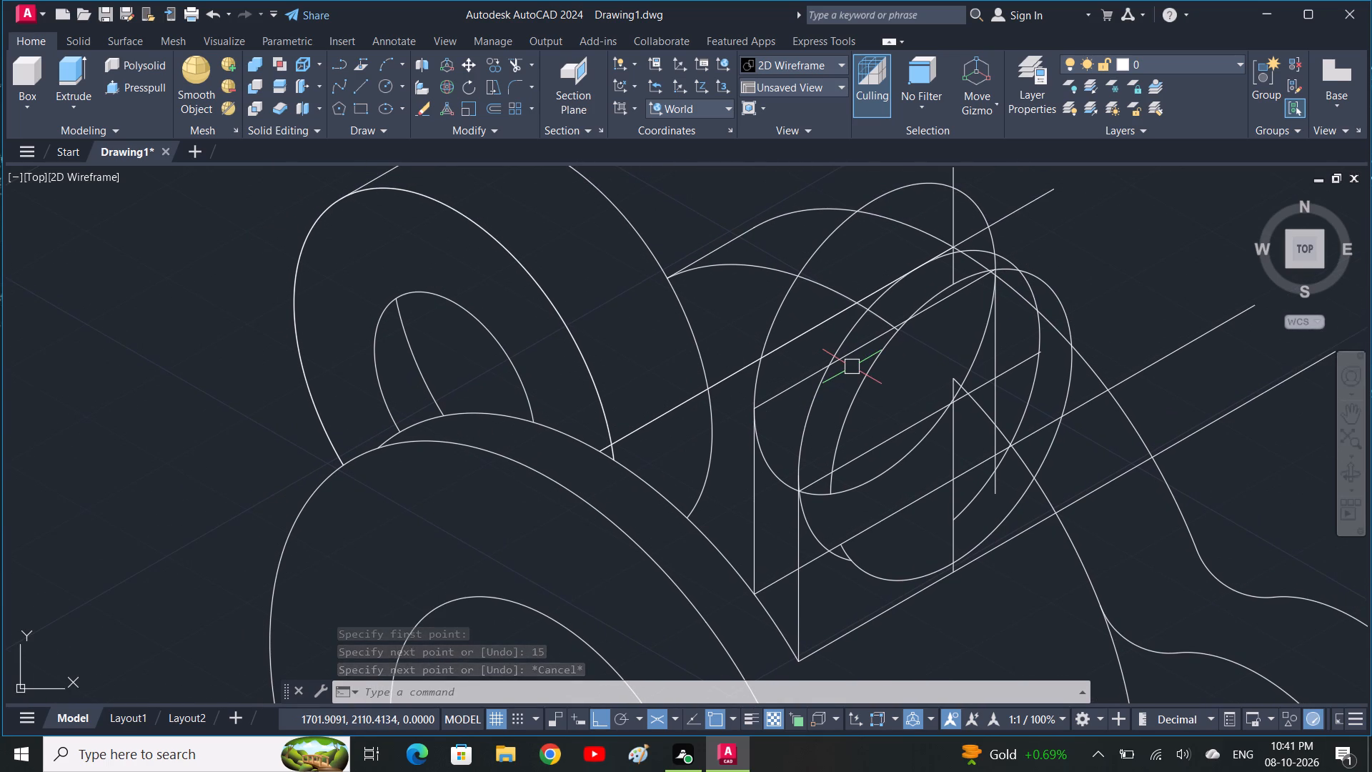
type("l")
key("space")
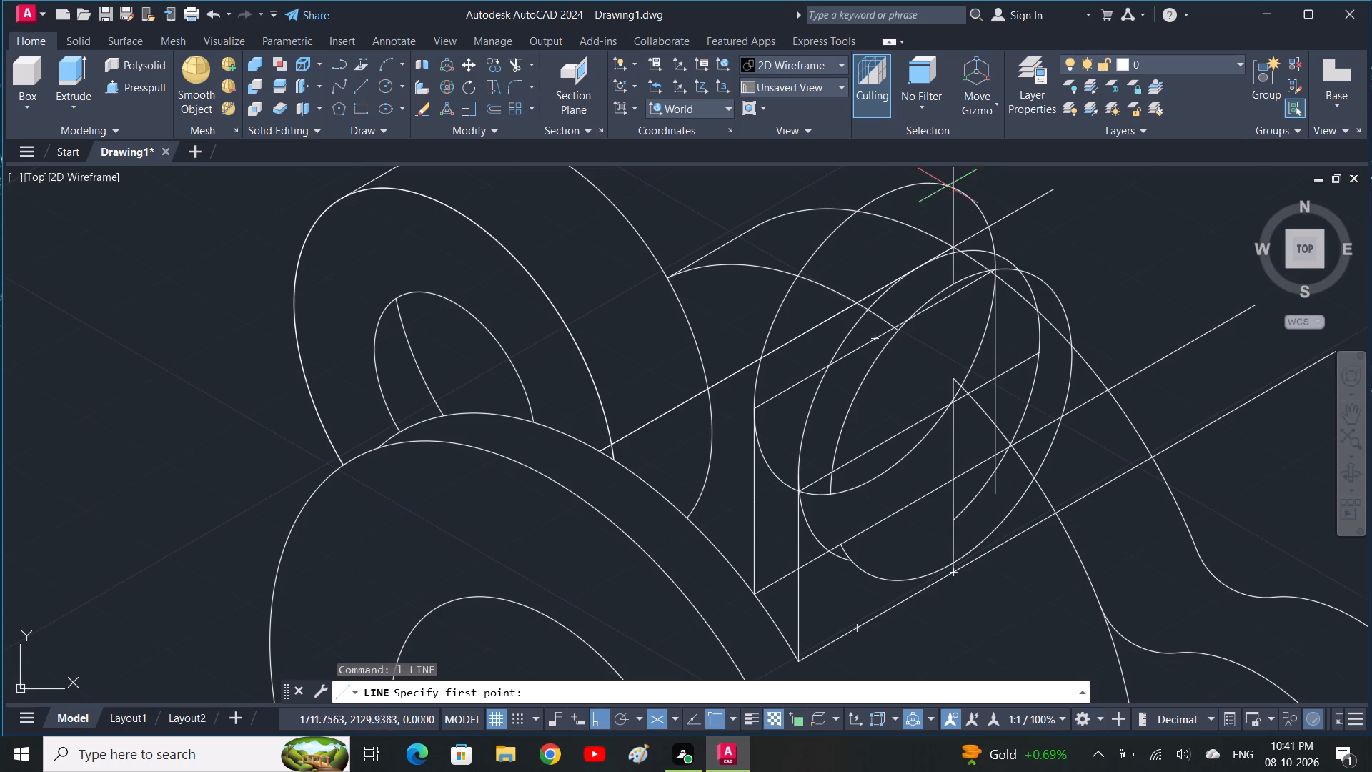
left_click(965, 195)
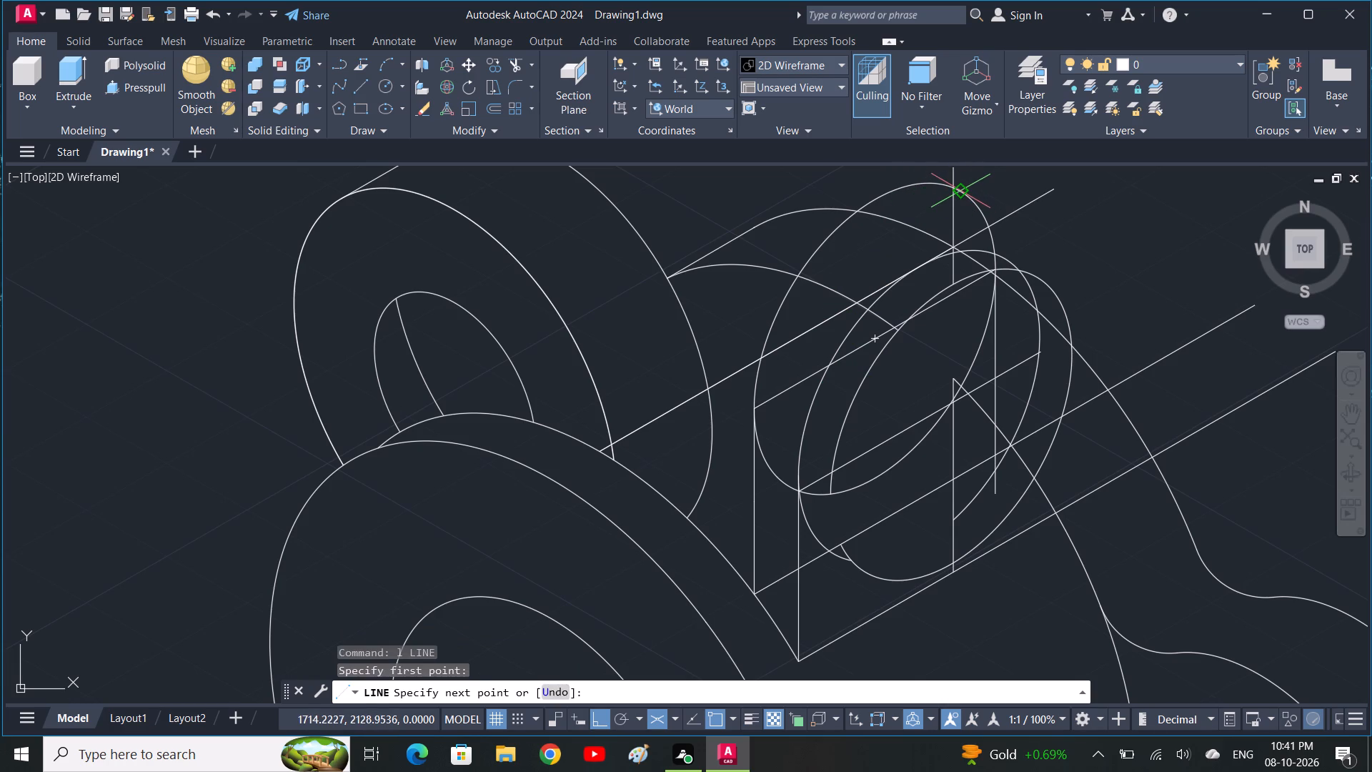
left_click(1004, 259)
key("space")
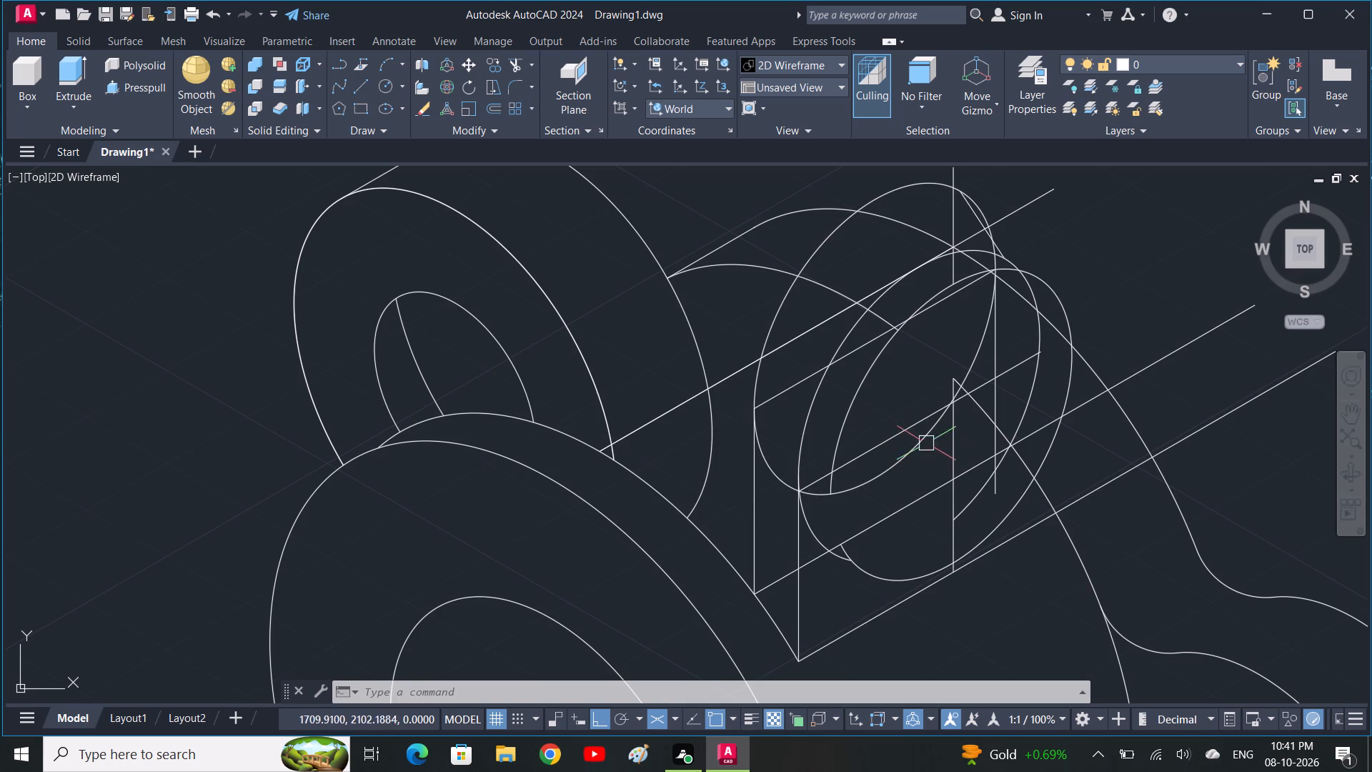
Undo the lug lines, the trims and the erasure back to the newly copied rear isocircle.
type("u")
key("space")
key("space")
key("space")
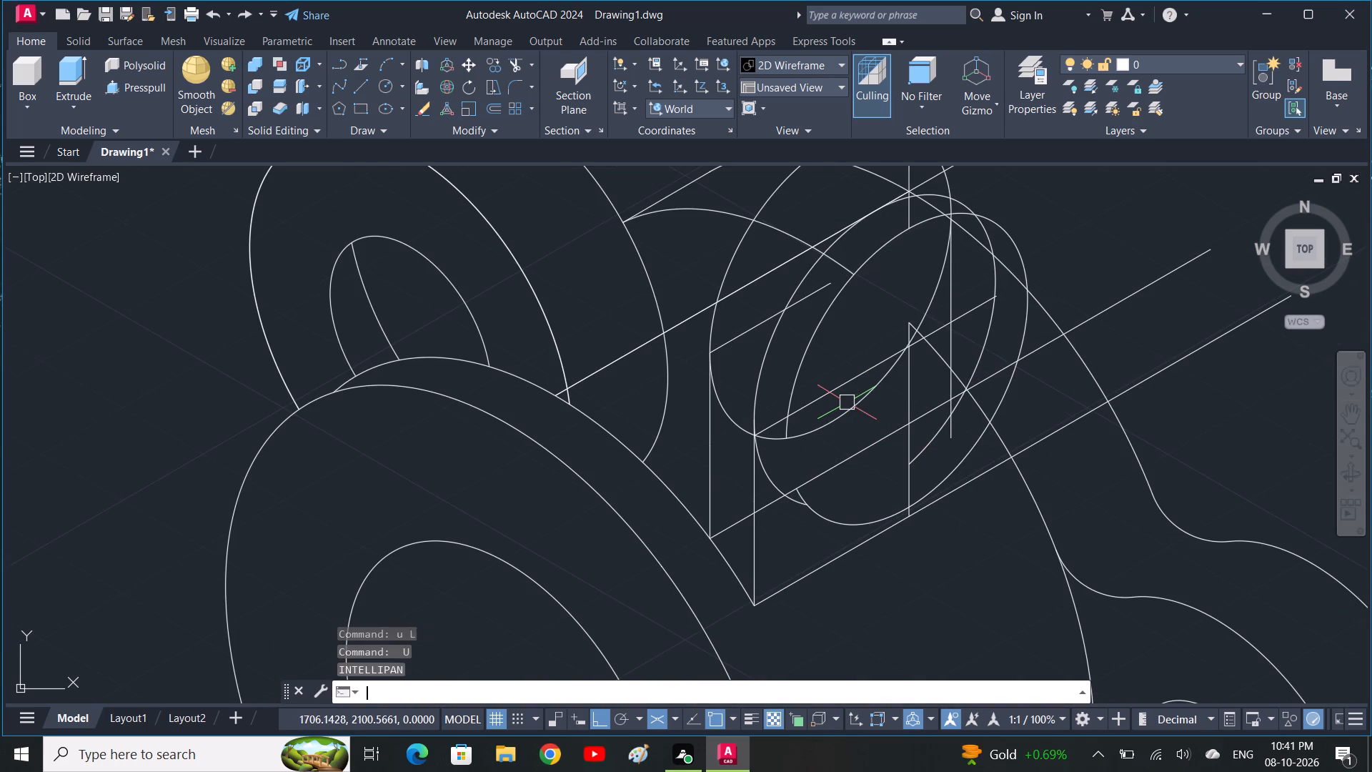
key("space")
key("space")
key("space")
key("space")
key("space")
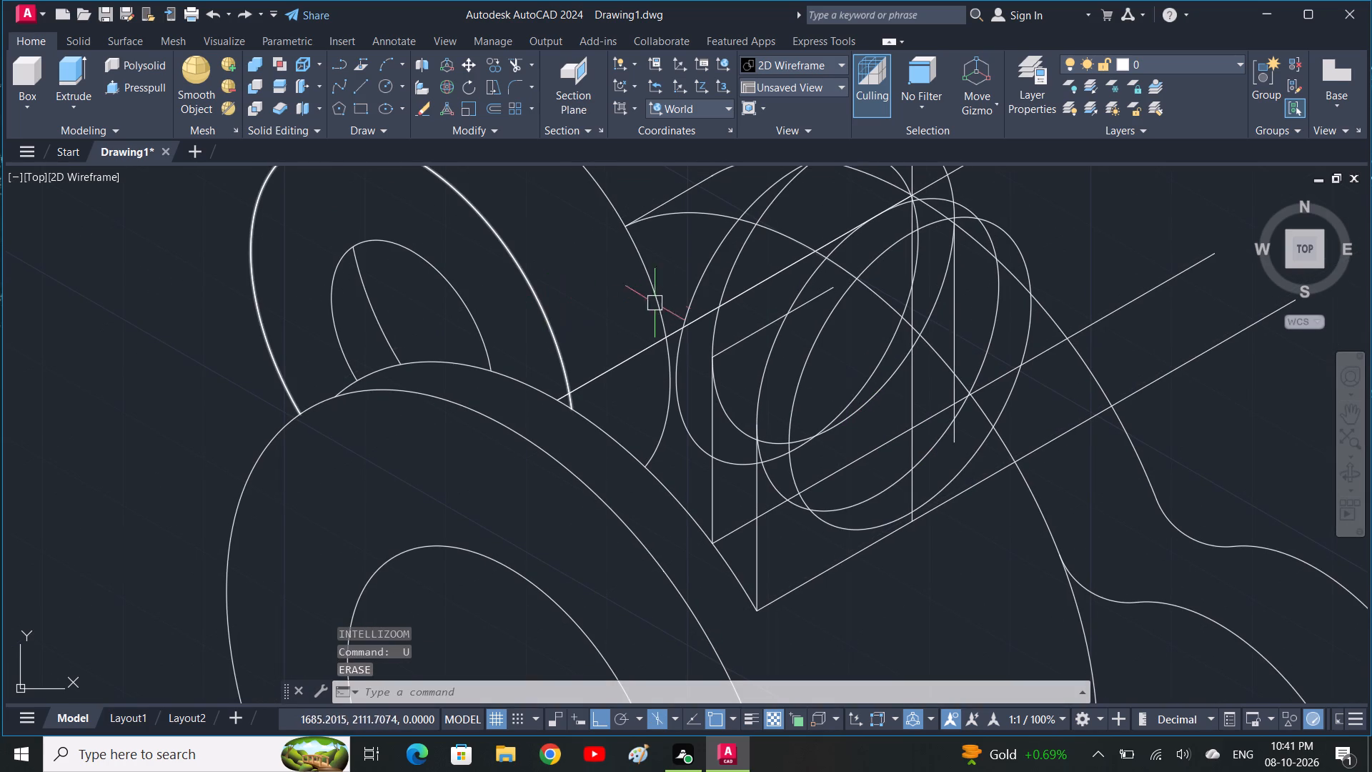
Erase the original rearmost lug isocircle, keeping the copy centred on the short sloping line's end.
left_click(693, 297)
key("Delete")
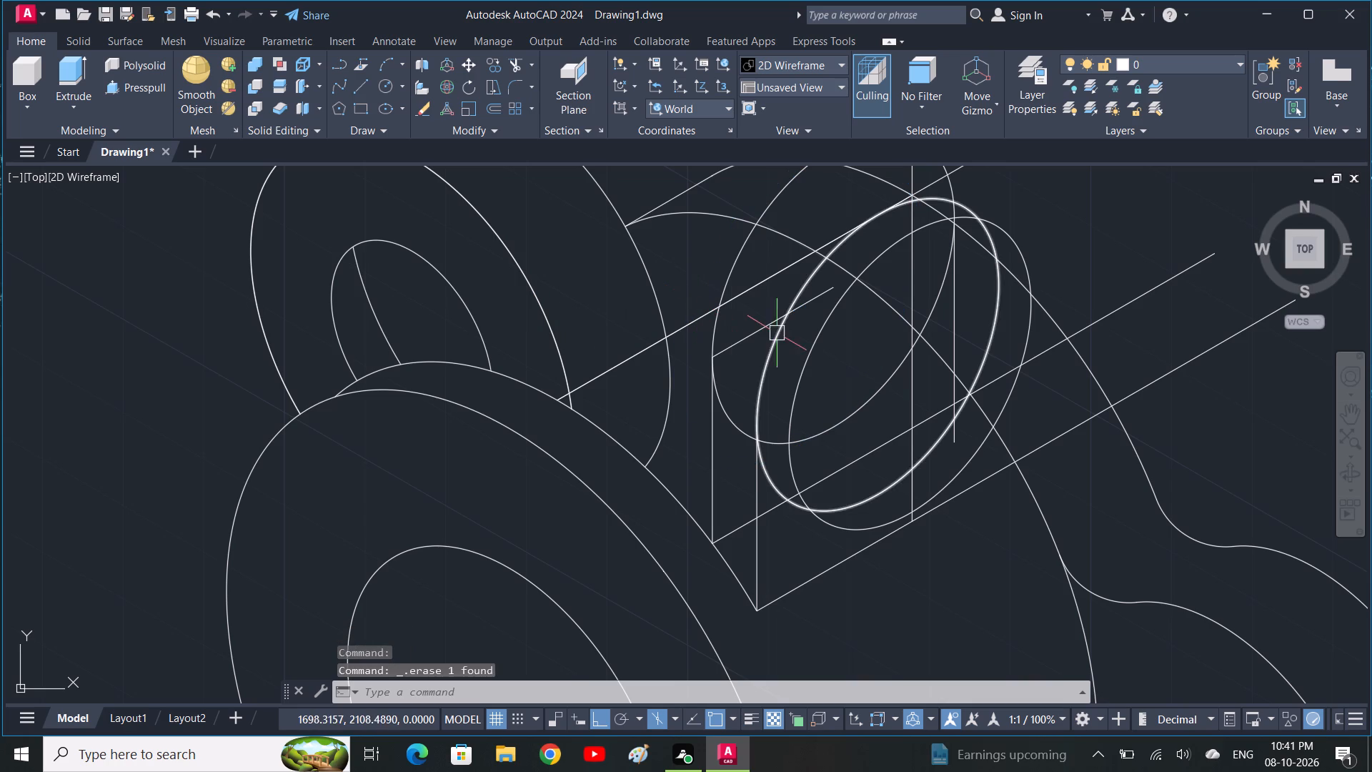
Copy both segments of the rear vertical line from their bottom end to the lug's front bottom corner.
left_click(712, 449)
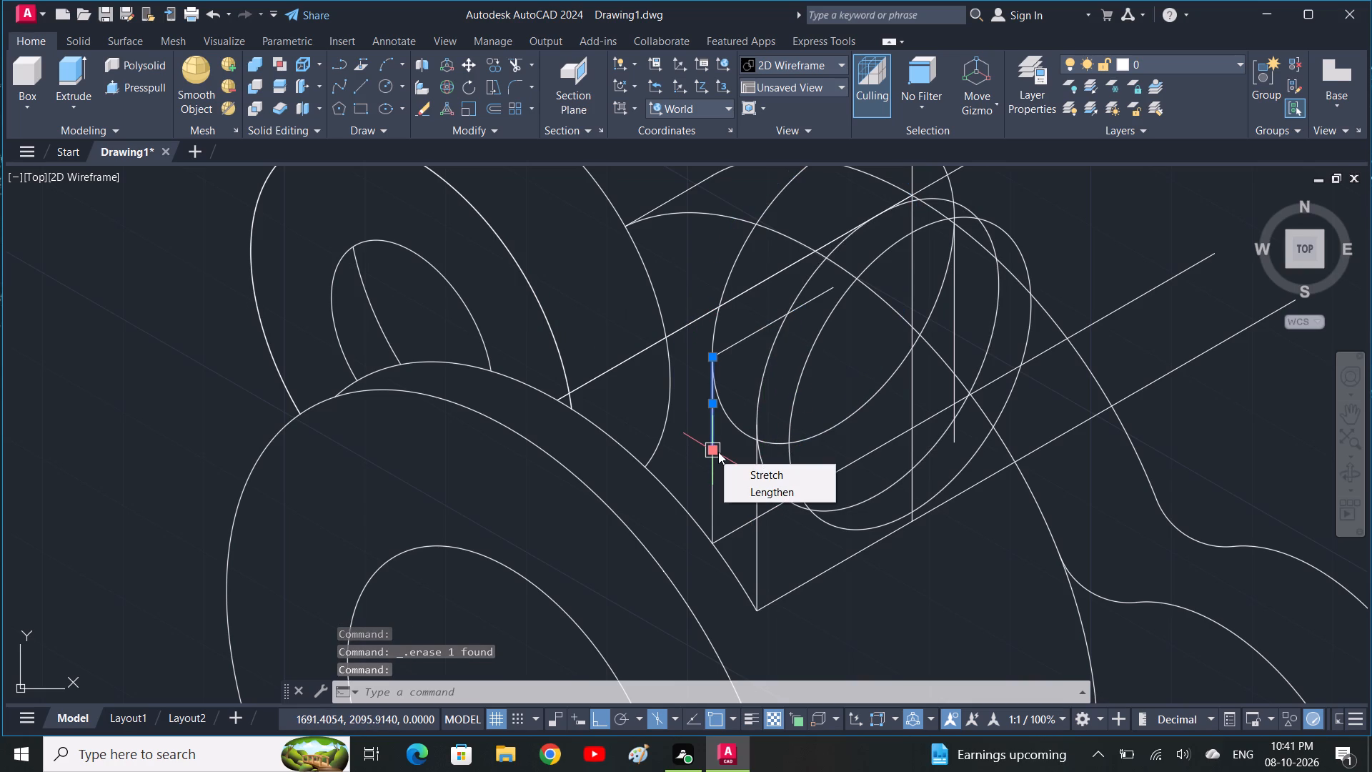
key("Escape")
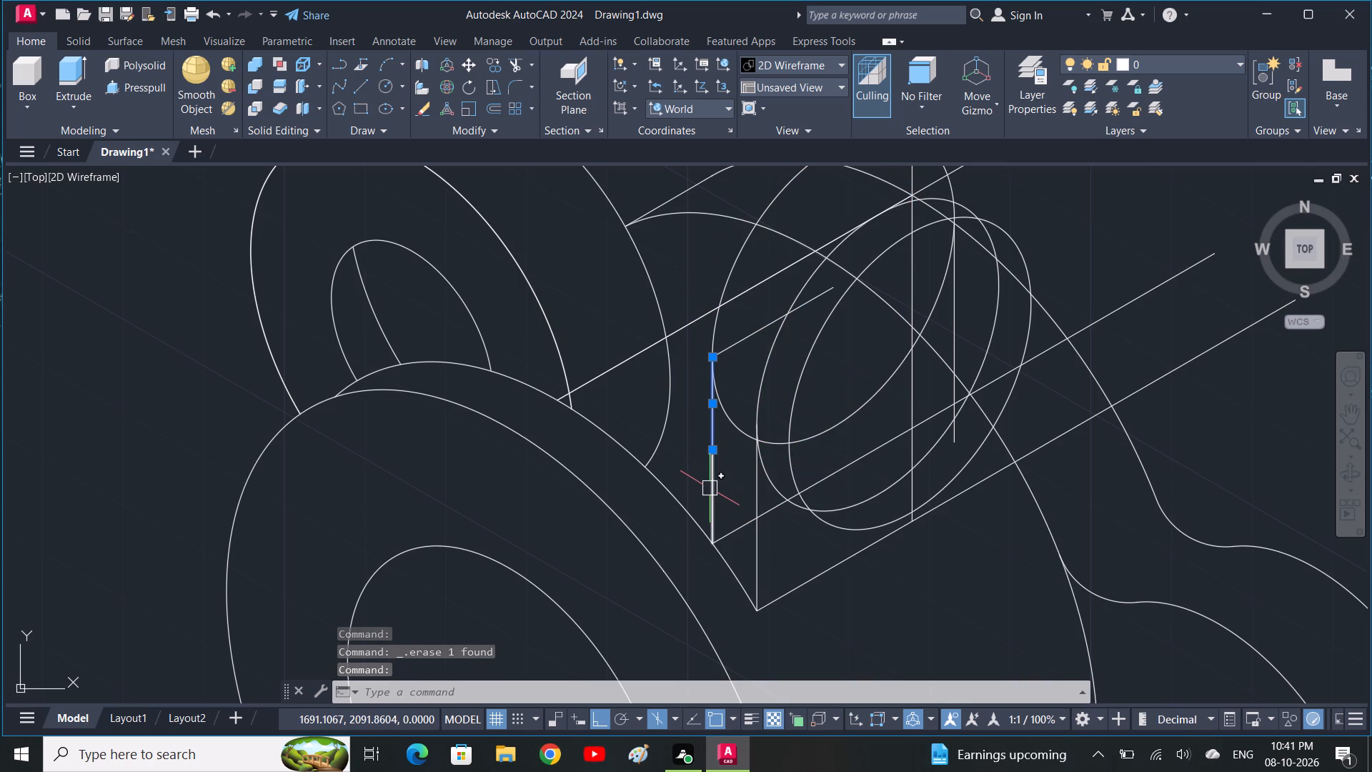
left_click(710, 488)
type("co")
key("space")
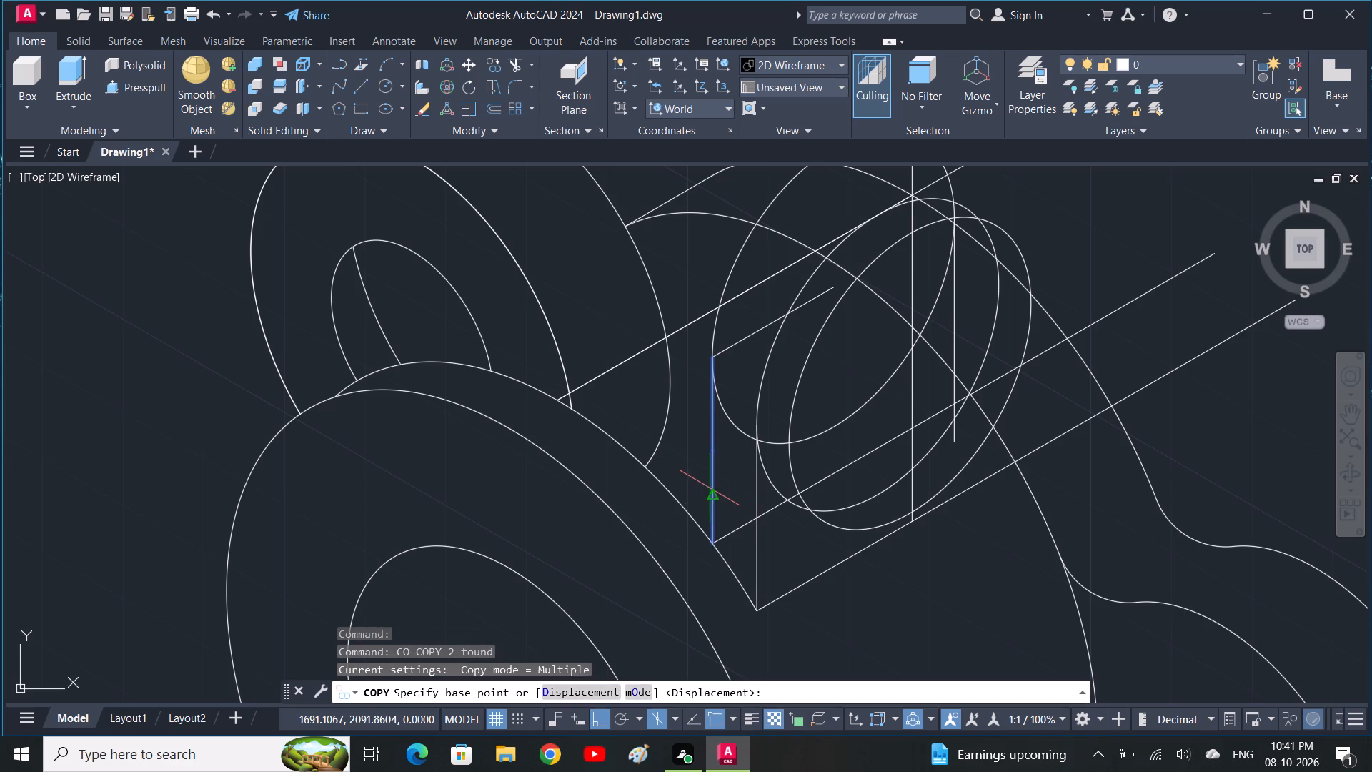
left_click(714, 548)
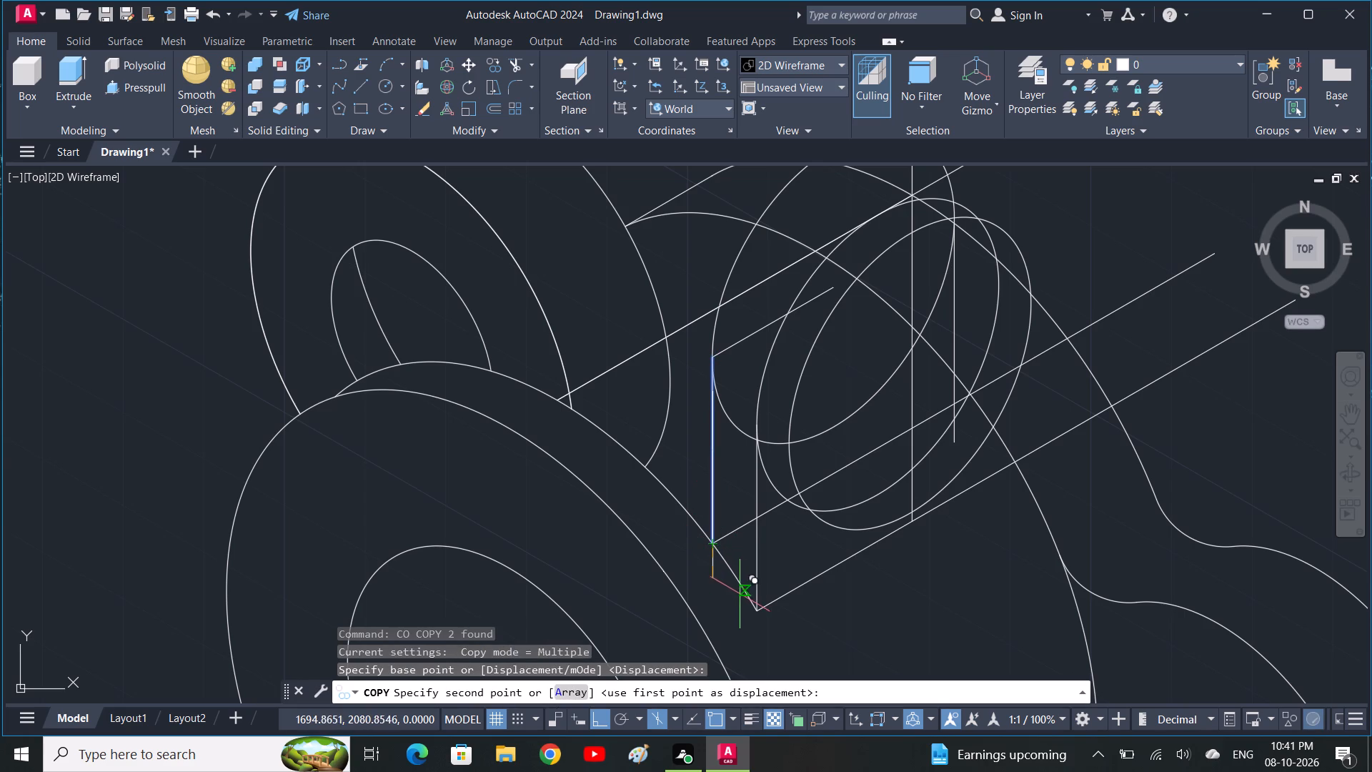
left_click(751, 607)
key("Escape")
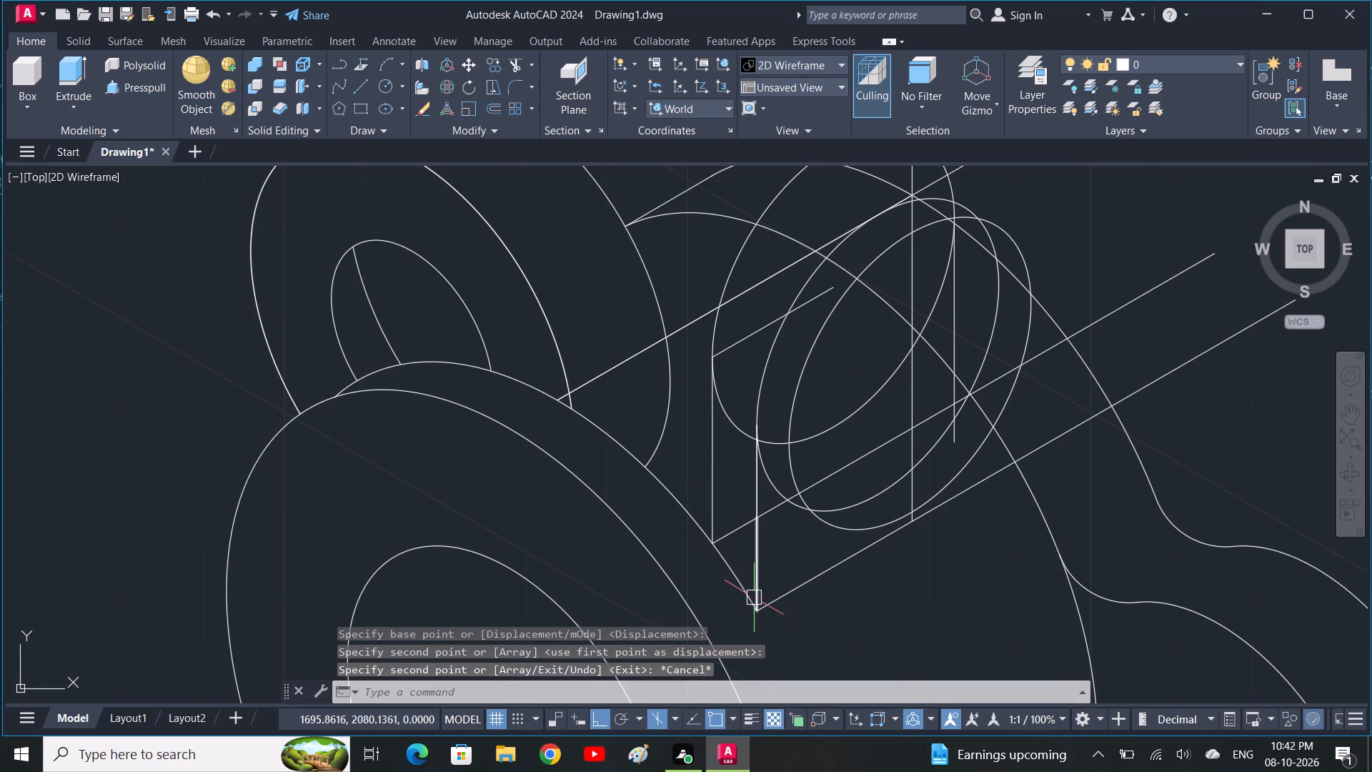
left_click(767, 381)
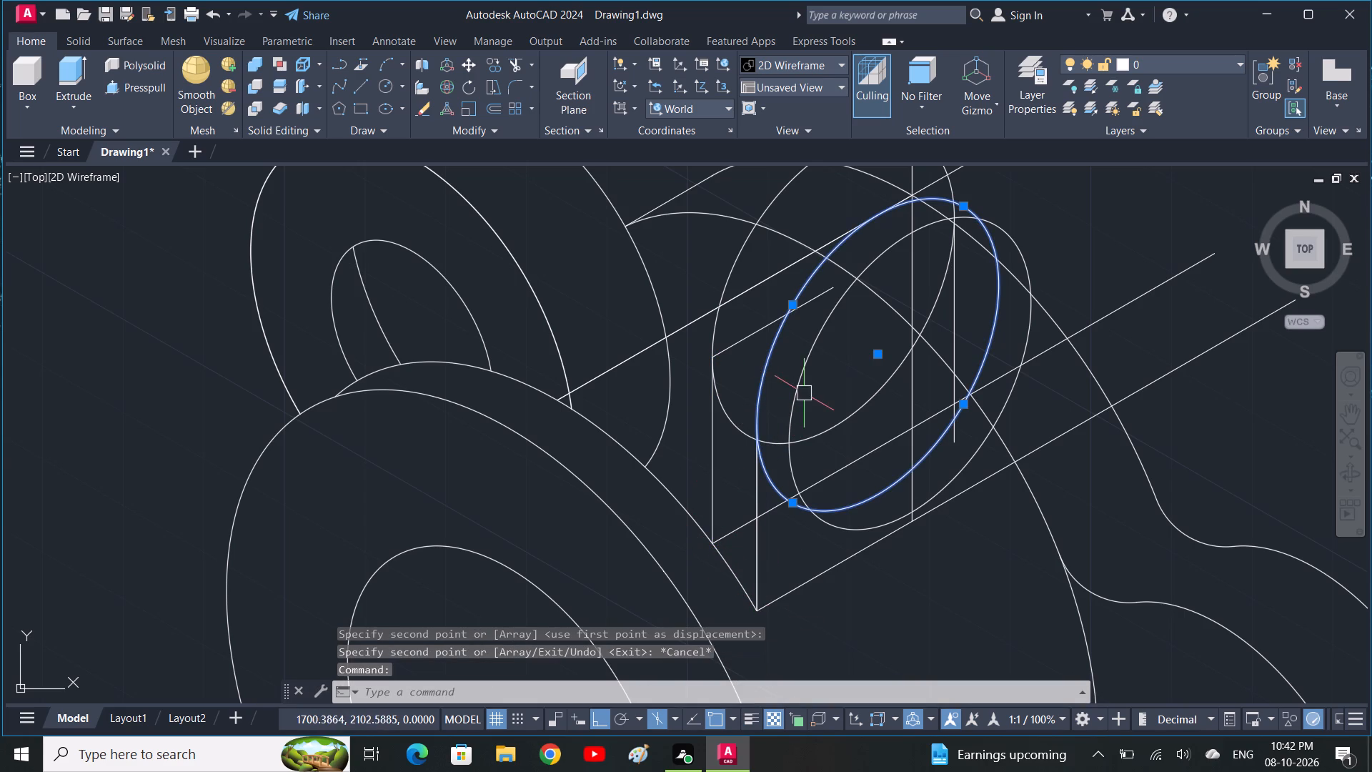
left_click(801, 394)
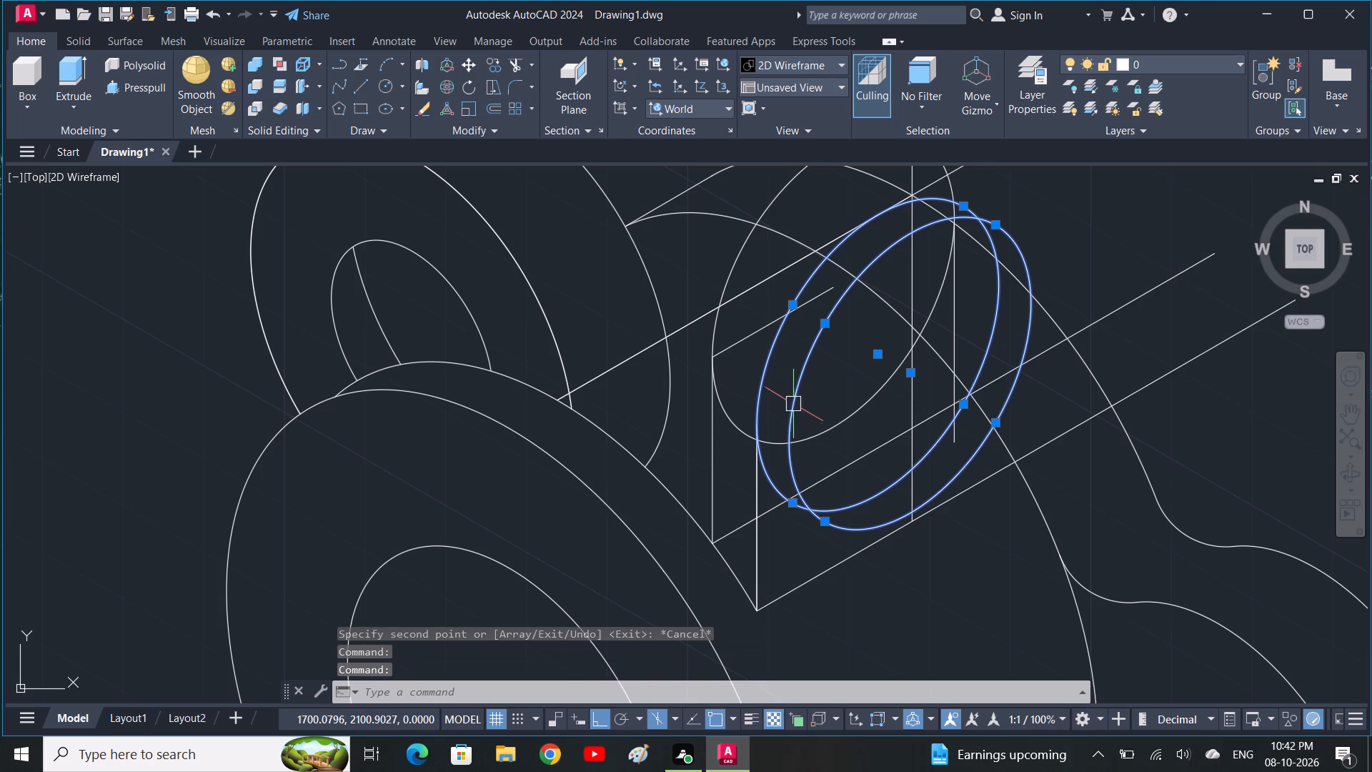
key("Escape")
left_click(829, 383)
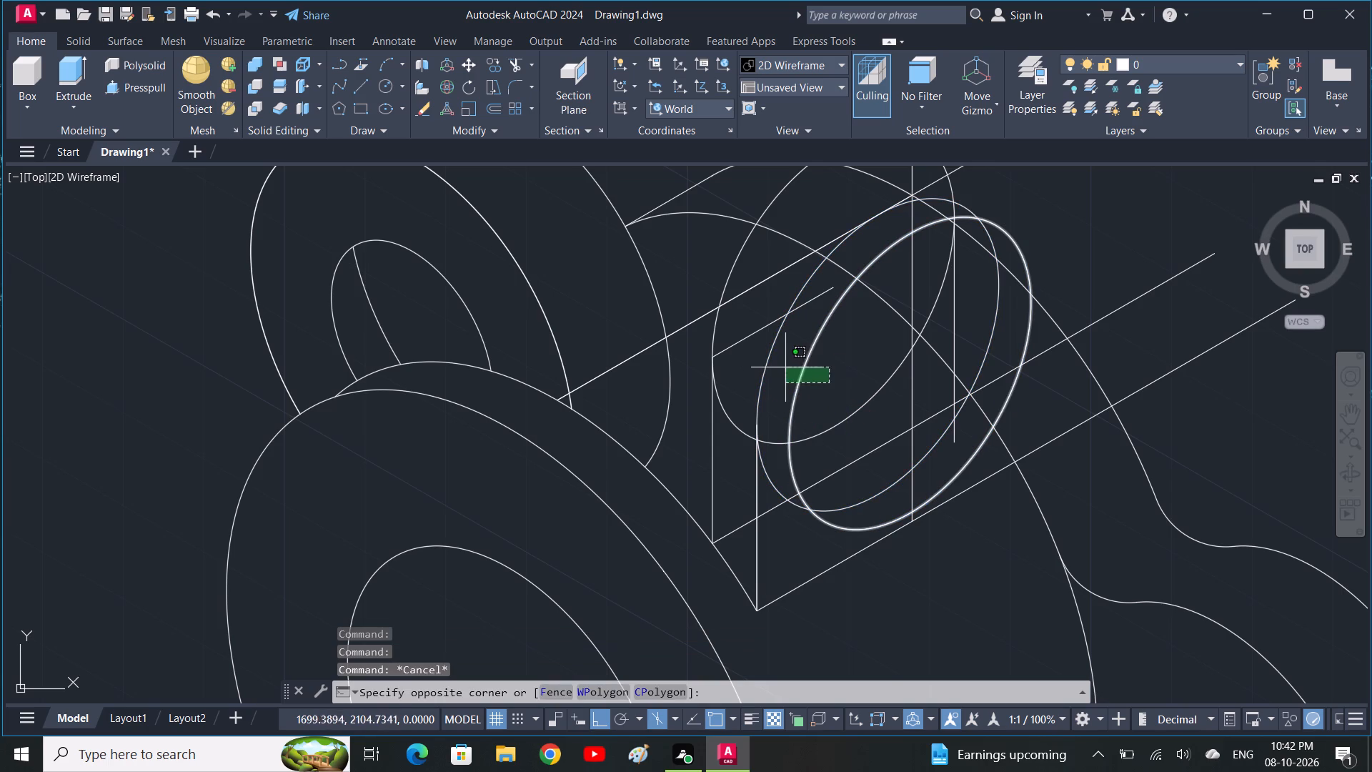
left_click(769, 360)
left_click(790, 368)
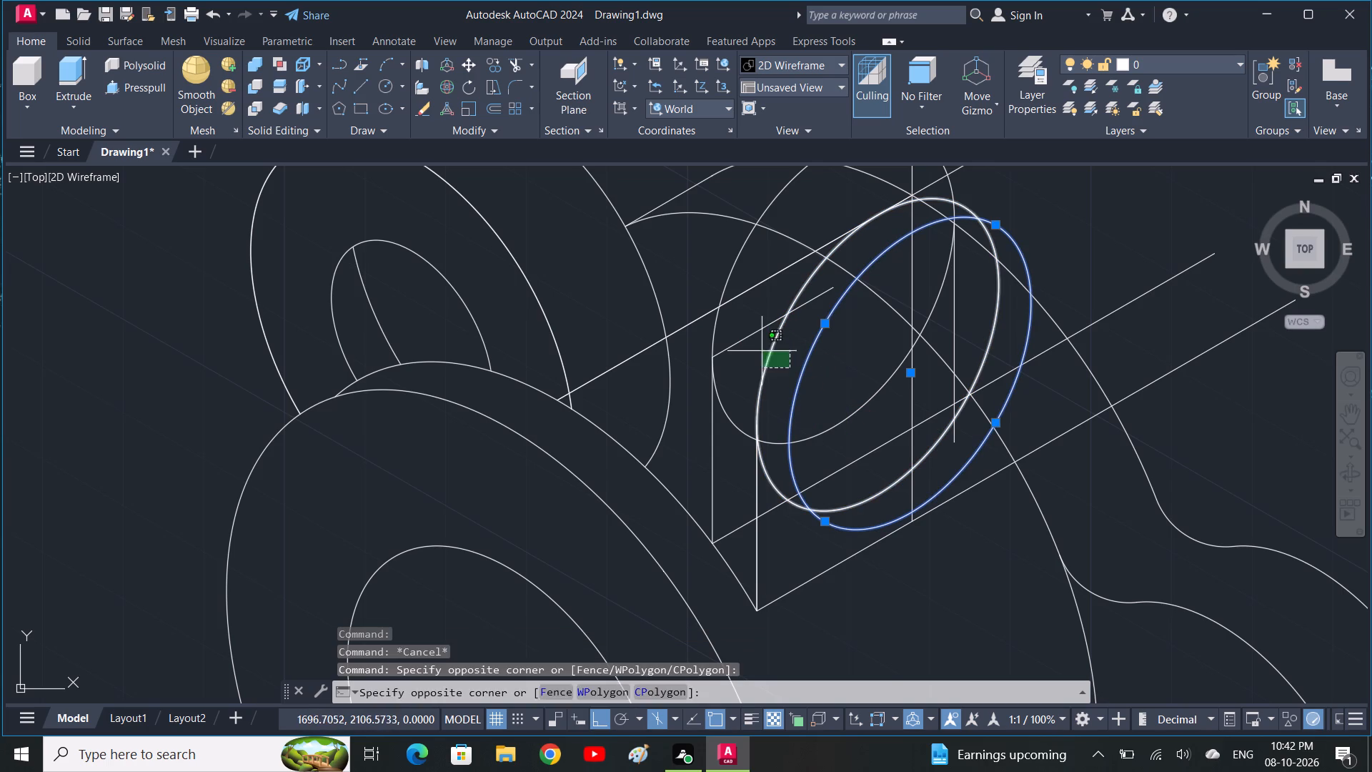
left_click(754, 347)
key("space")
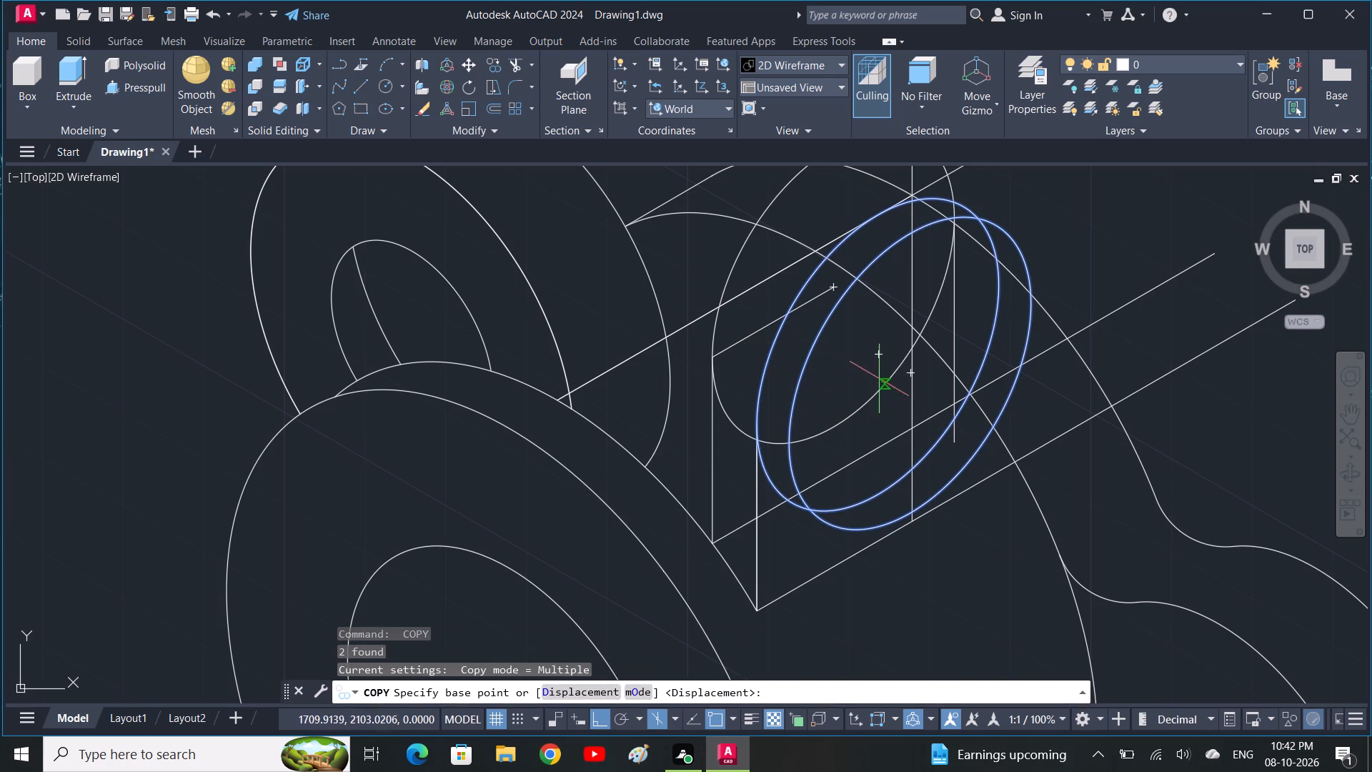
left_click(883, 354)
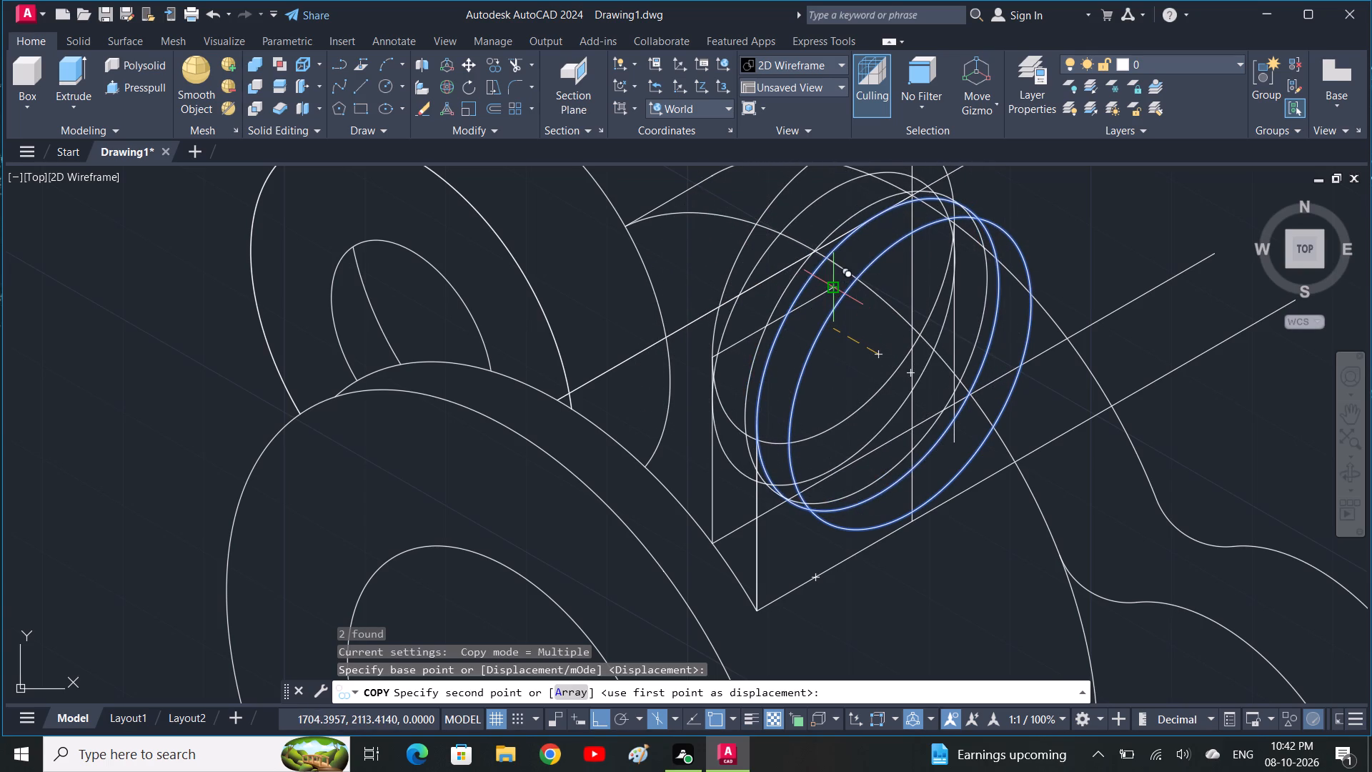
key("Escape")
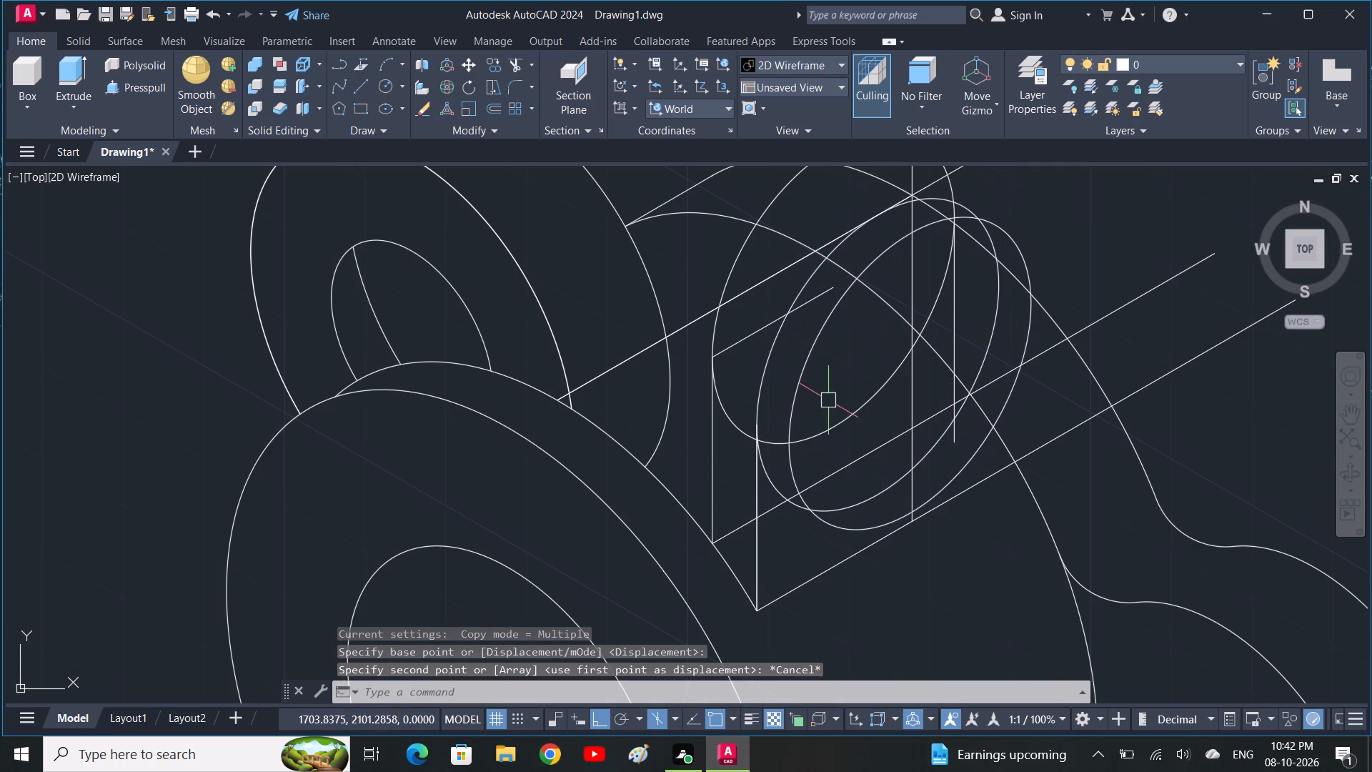
Erase the two overlapping lug isocircles in front of the rear one.
left_click(827, 390)
left_click(761, 355)
key("Delete")
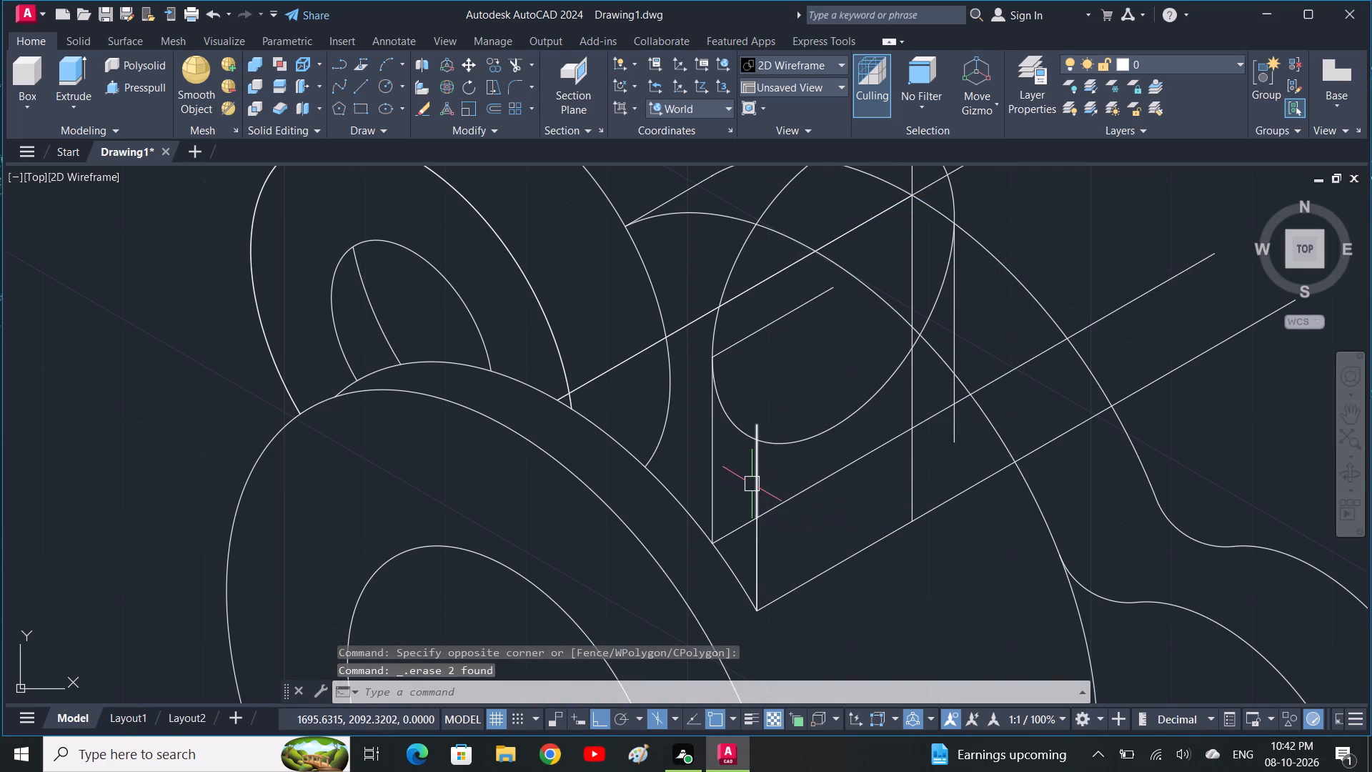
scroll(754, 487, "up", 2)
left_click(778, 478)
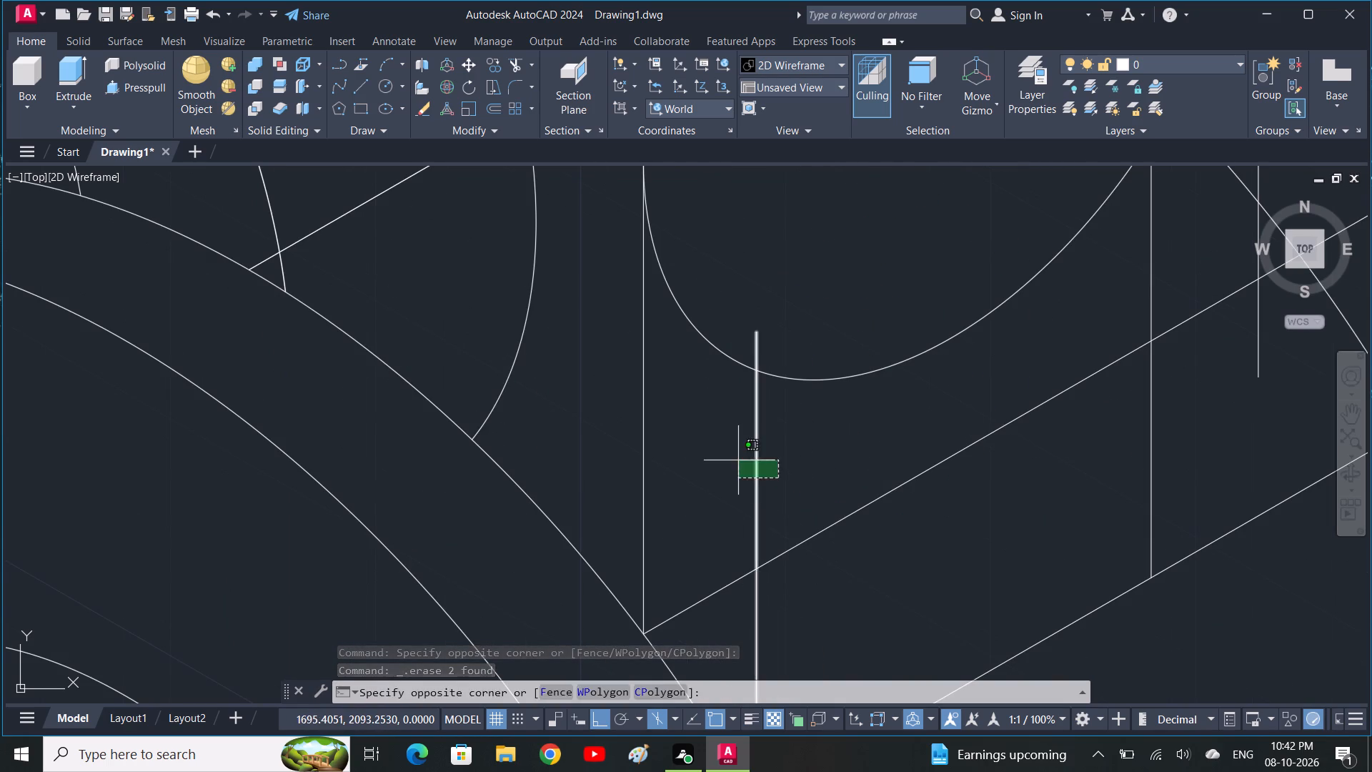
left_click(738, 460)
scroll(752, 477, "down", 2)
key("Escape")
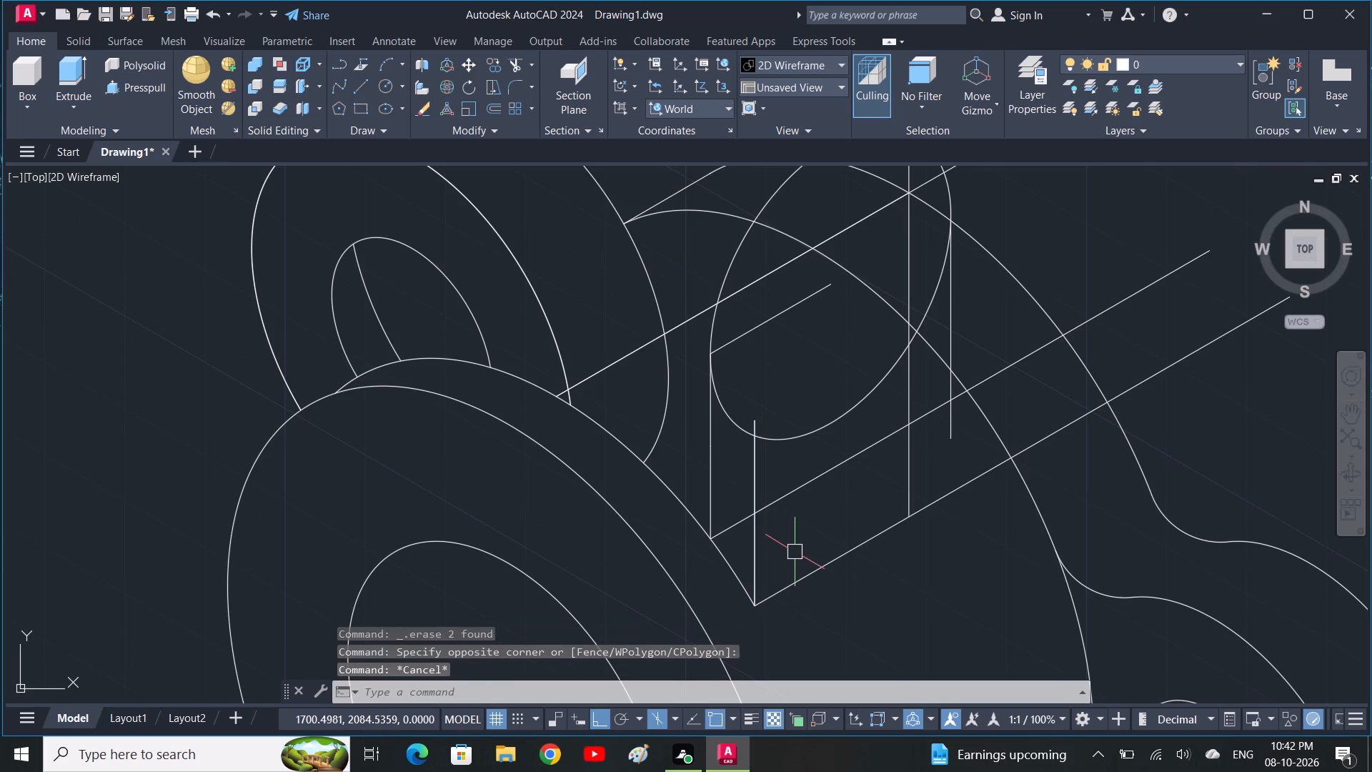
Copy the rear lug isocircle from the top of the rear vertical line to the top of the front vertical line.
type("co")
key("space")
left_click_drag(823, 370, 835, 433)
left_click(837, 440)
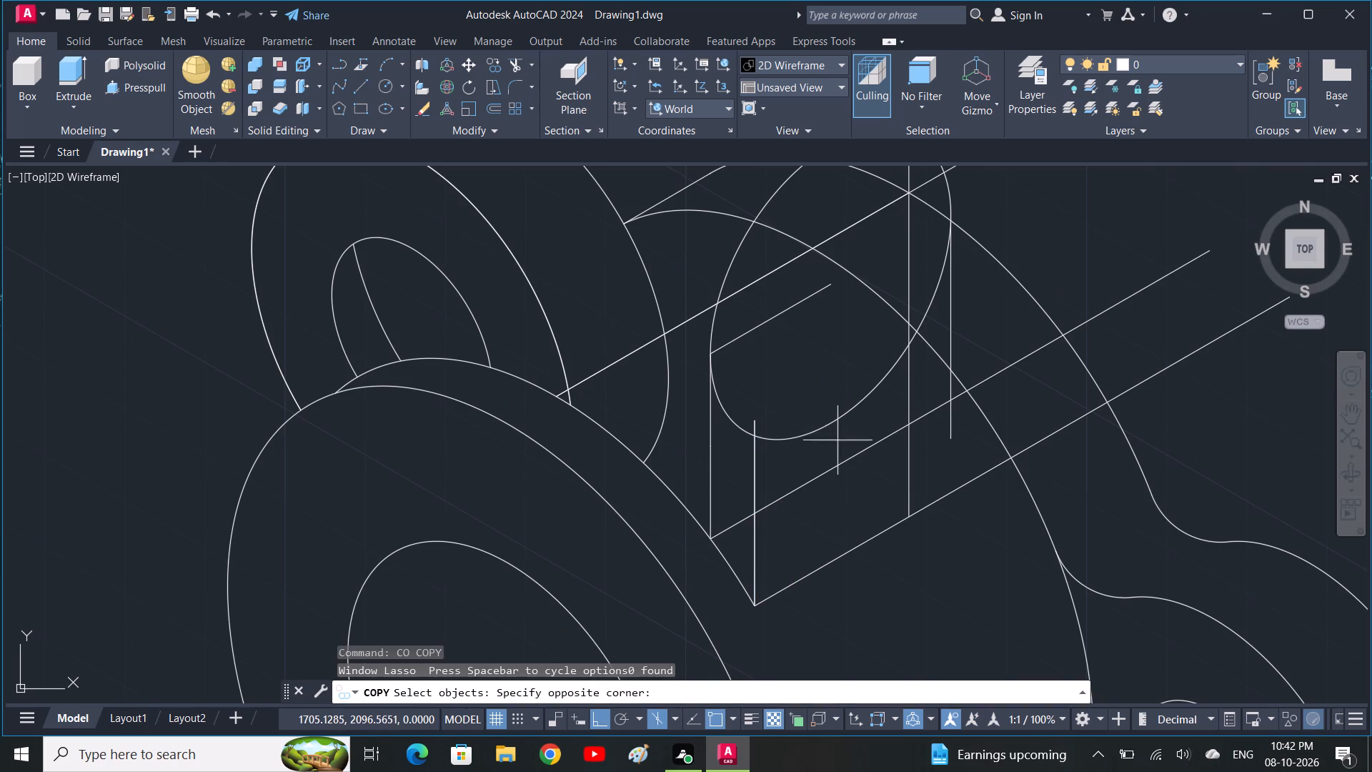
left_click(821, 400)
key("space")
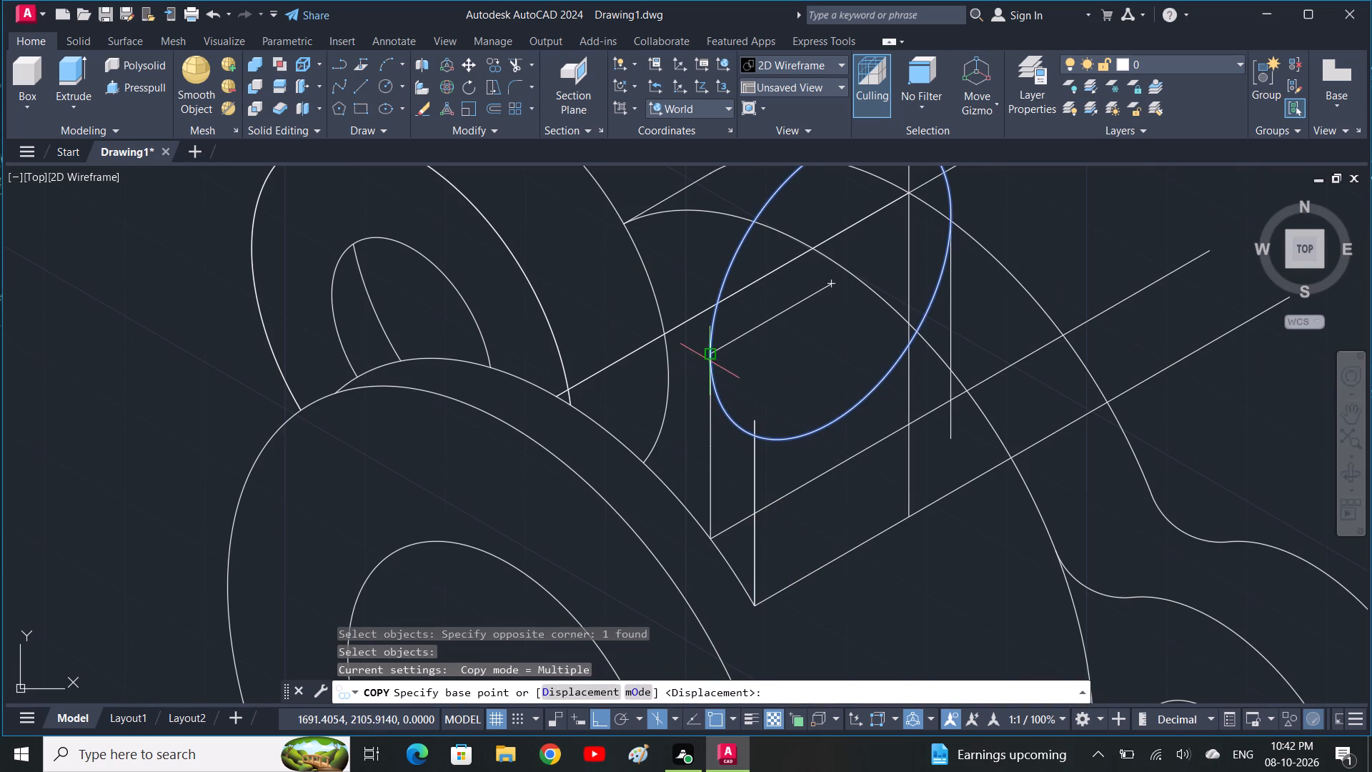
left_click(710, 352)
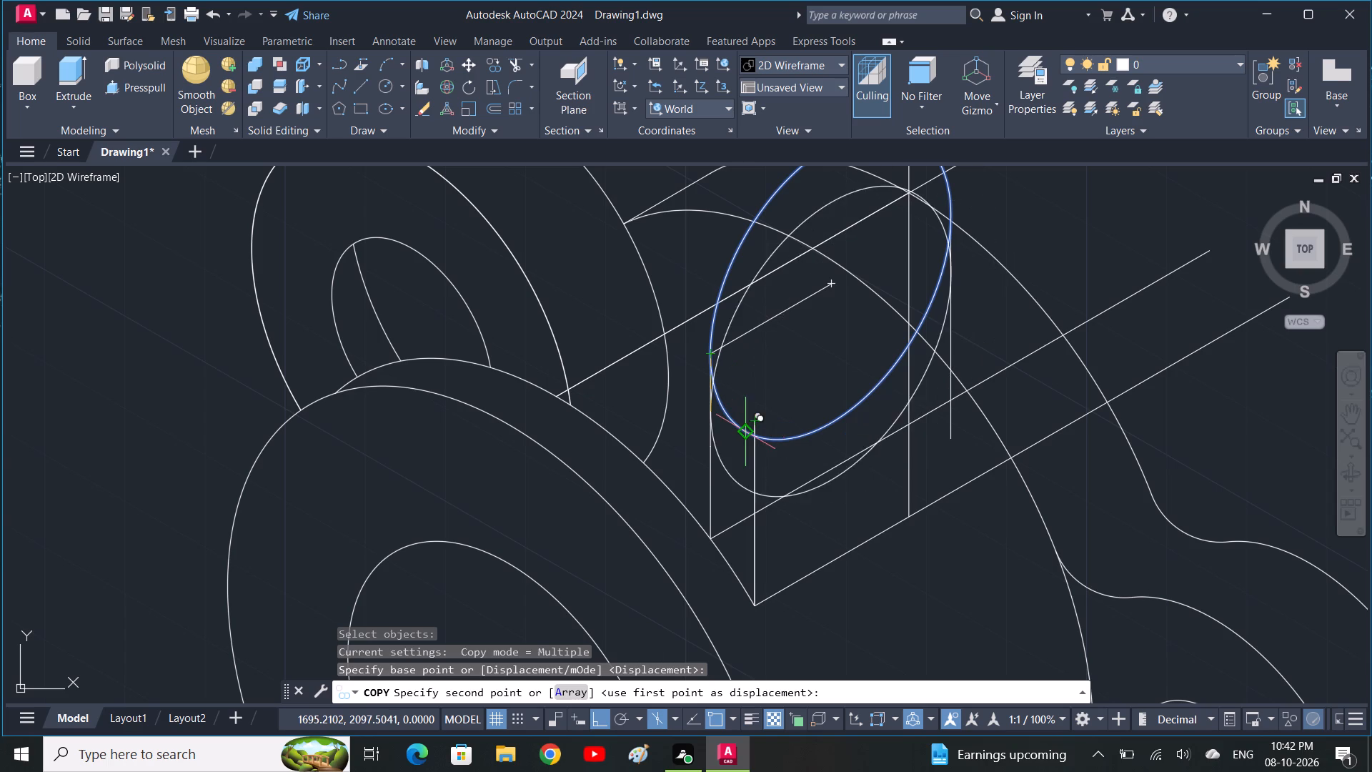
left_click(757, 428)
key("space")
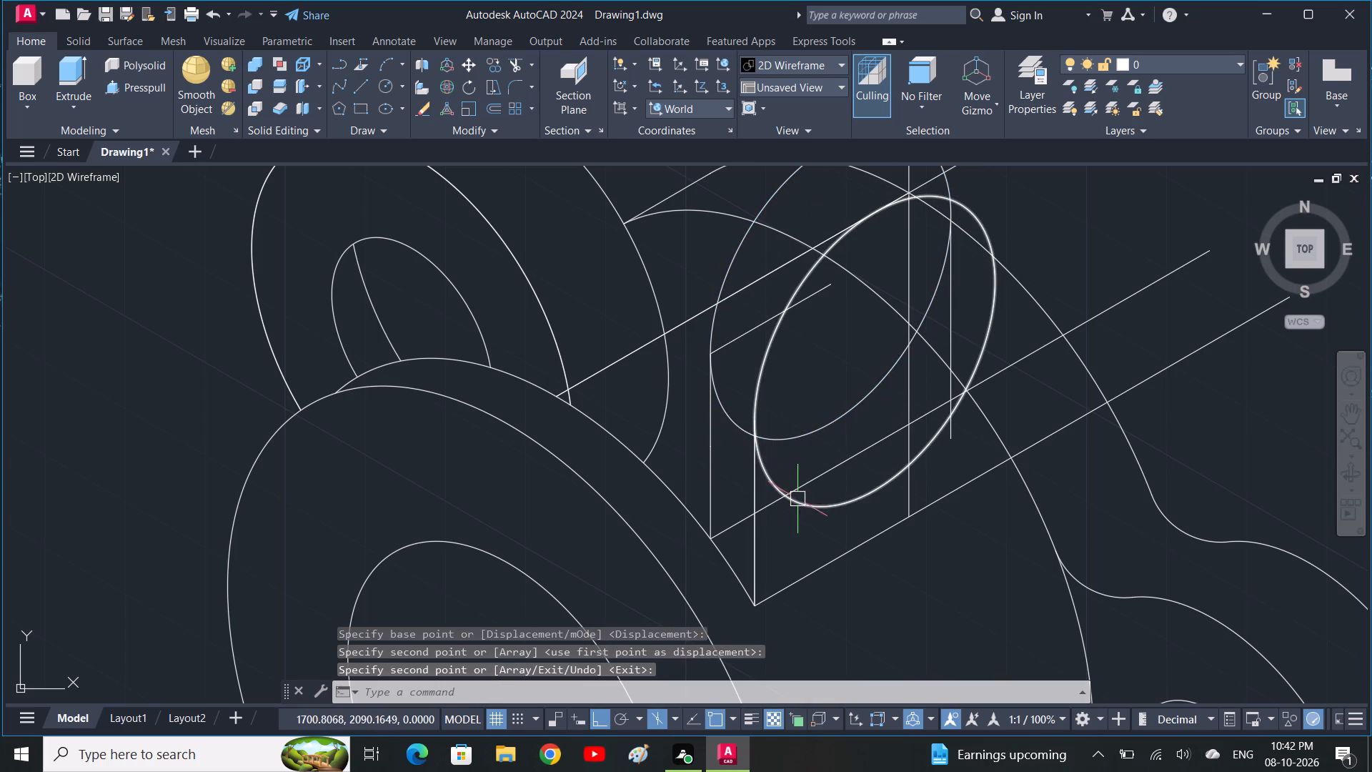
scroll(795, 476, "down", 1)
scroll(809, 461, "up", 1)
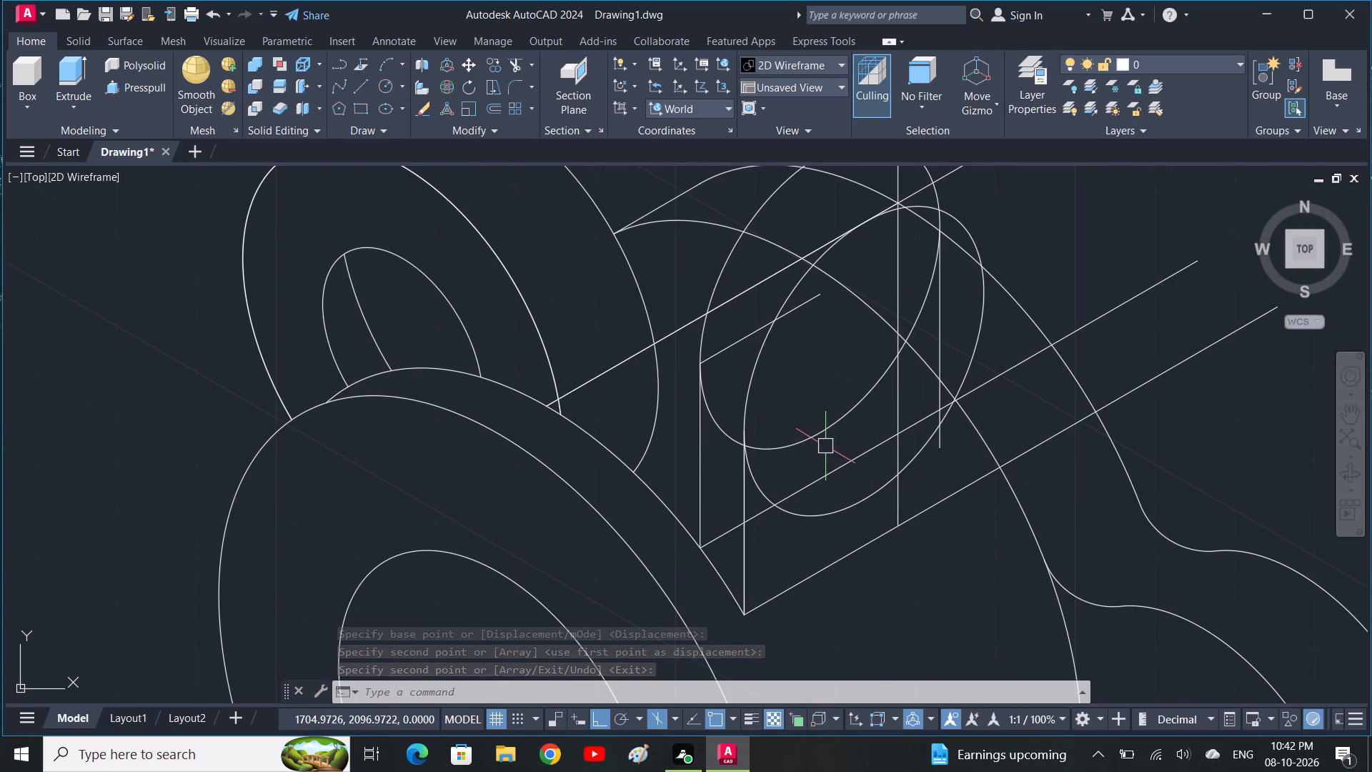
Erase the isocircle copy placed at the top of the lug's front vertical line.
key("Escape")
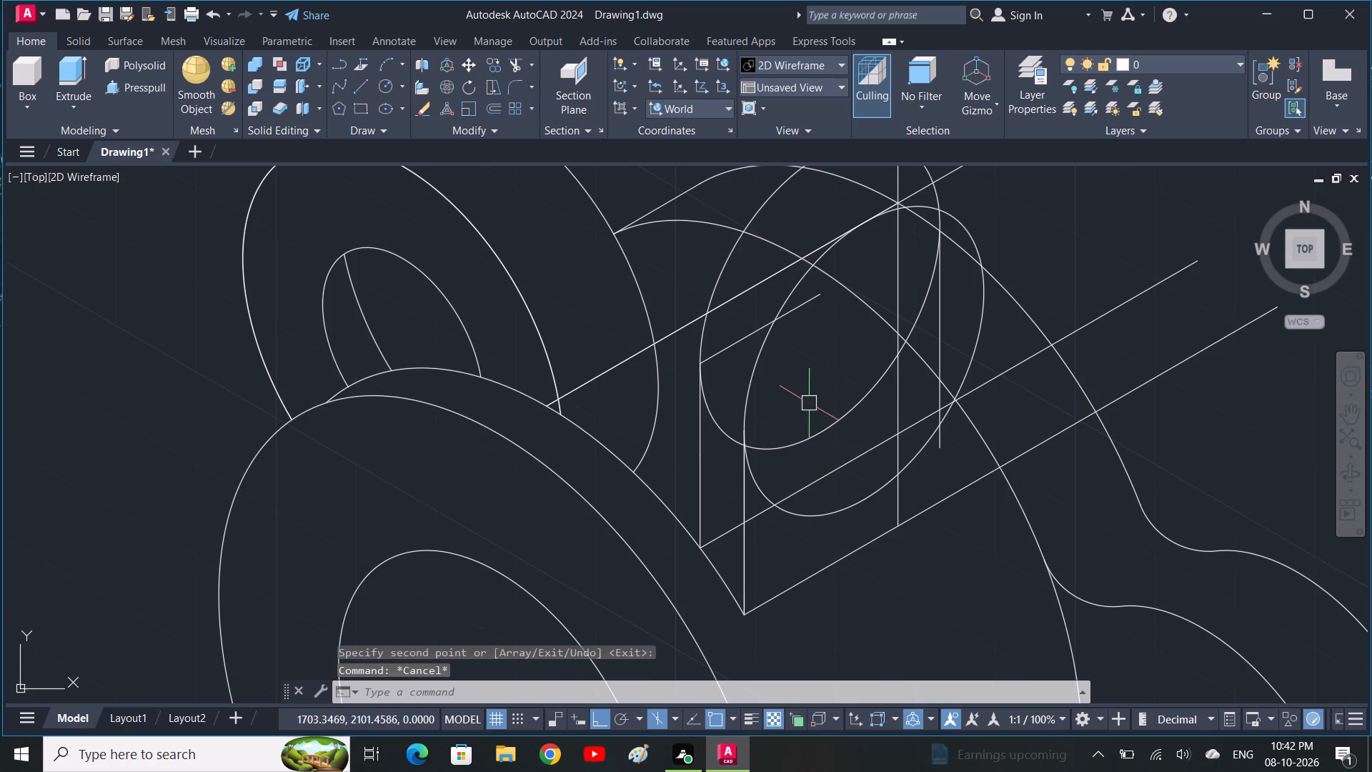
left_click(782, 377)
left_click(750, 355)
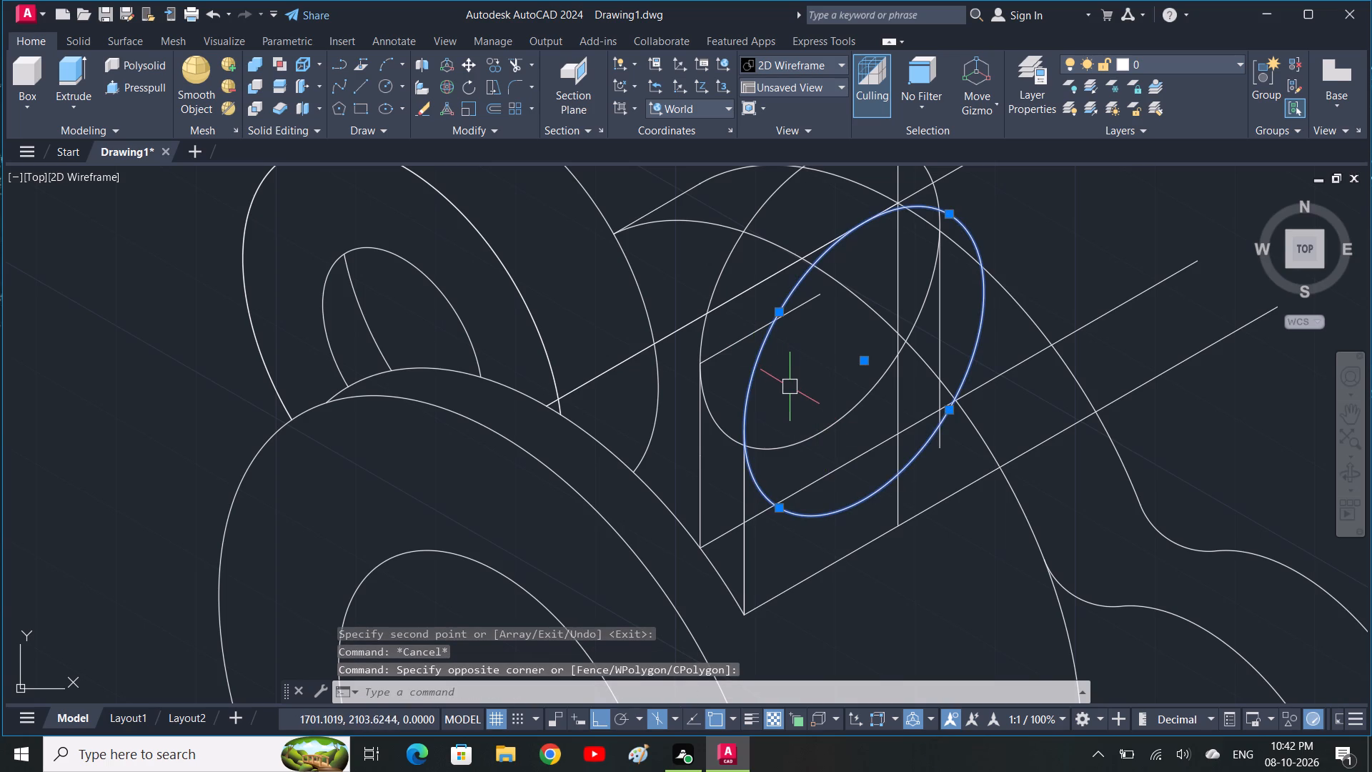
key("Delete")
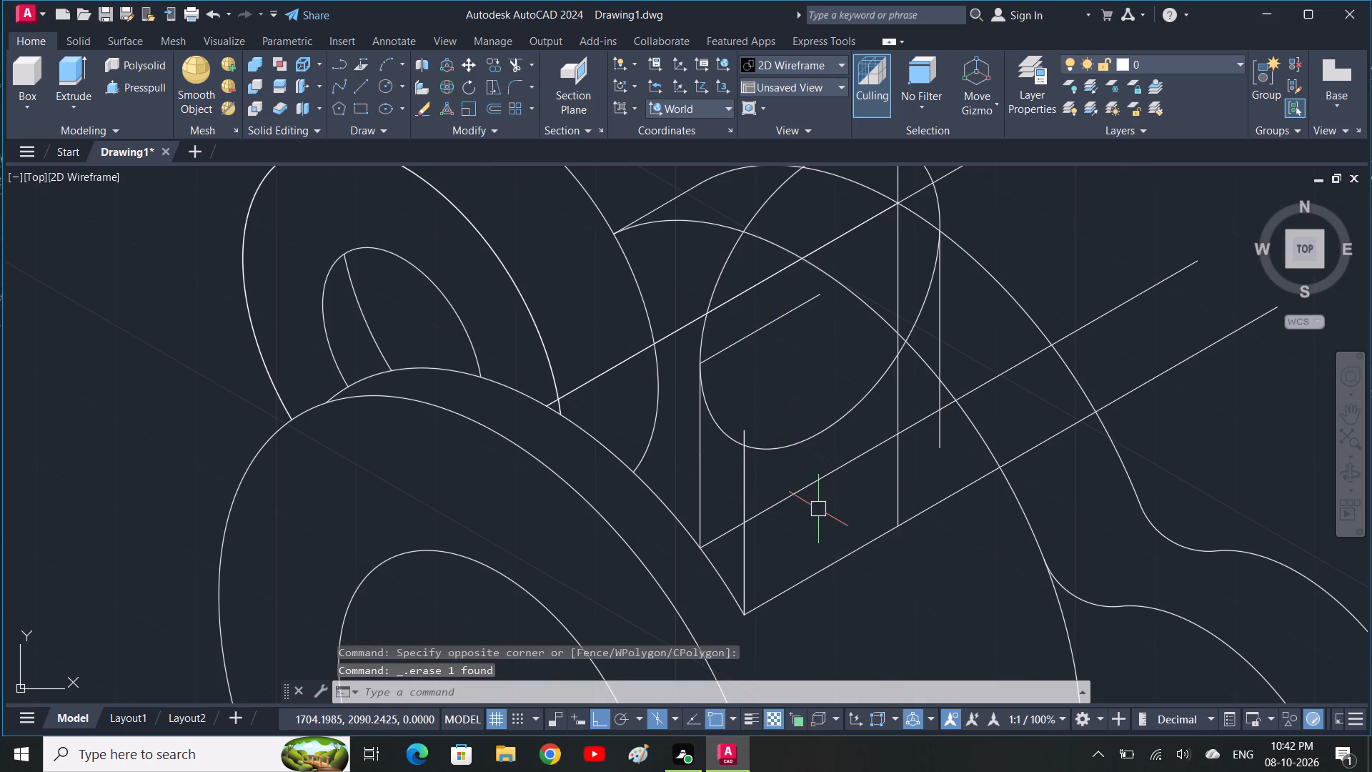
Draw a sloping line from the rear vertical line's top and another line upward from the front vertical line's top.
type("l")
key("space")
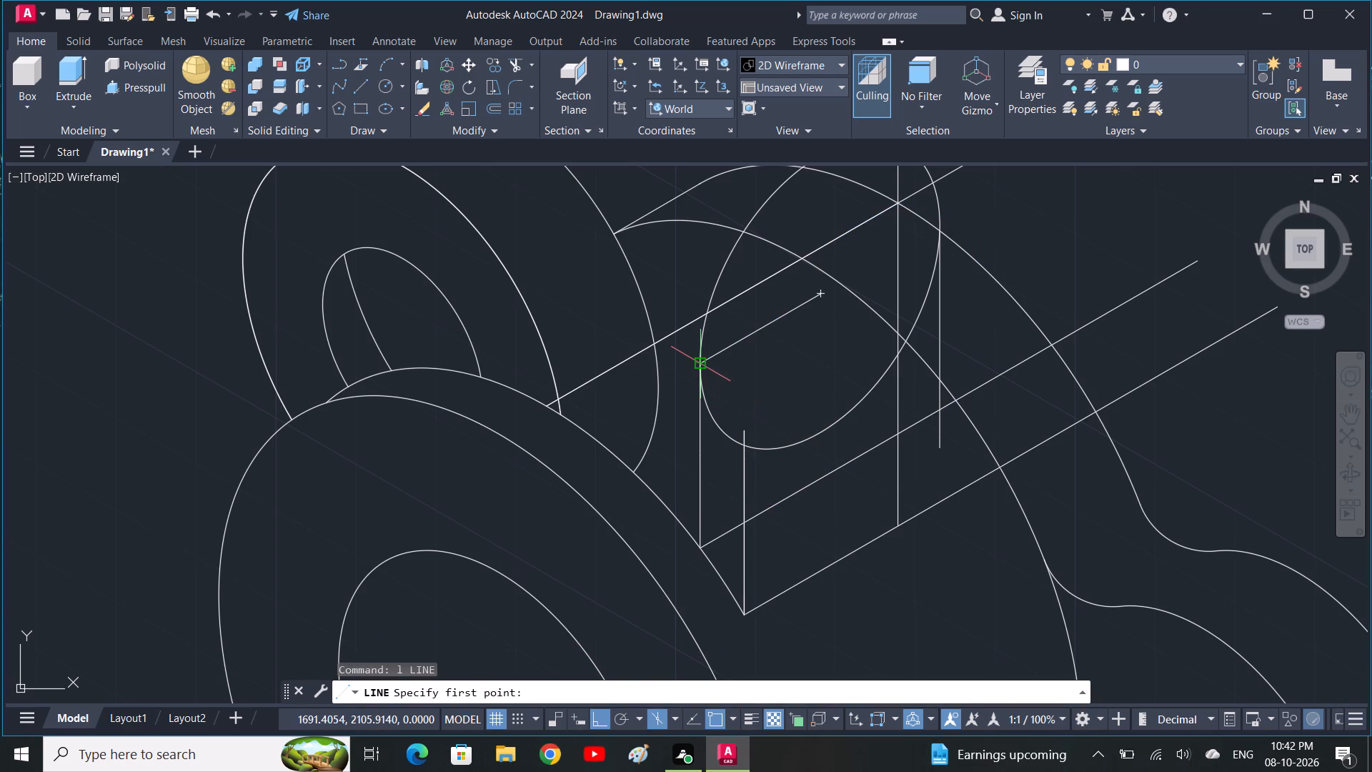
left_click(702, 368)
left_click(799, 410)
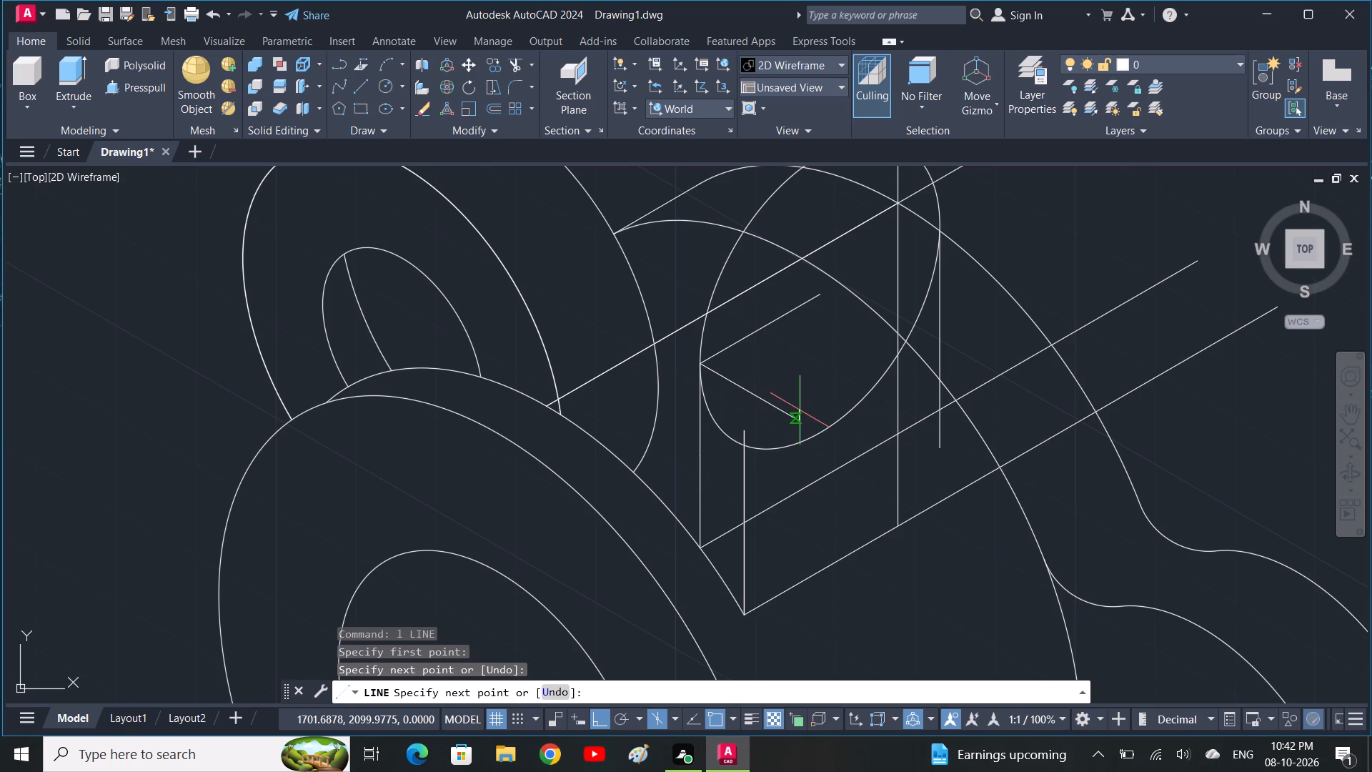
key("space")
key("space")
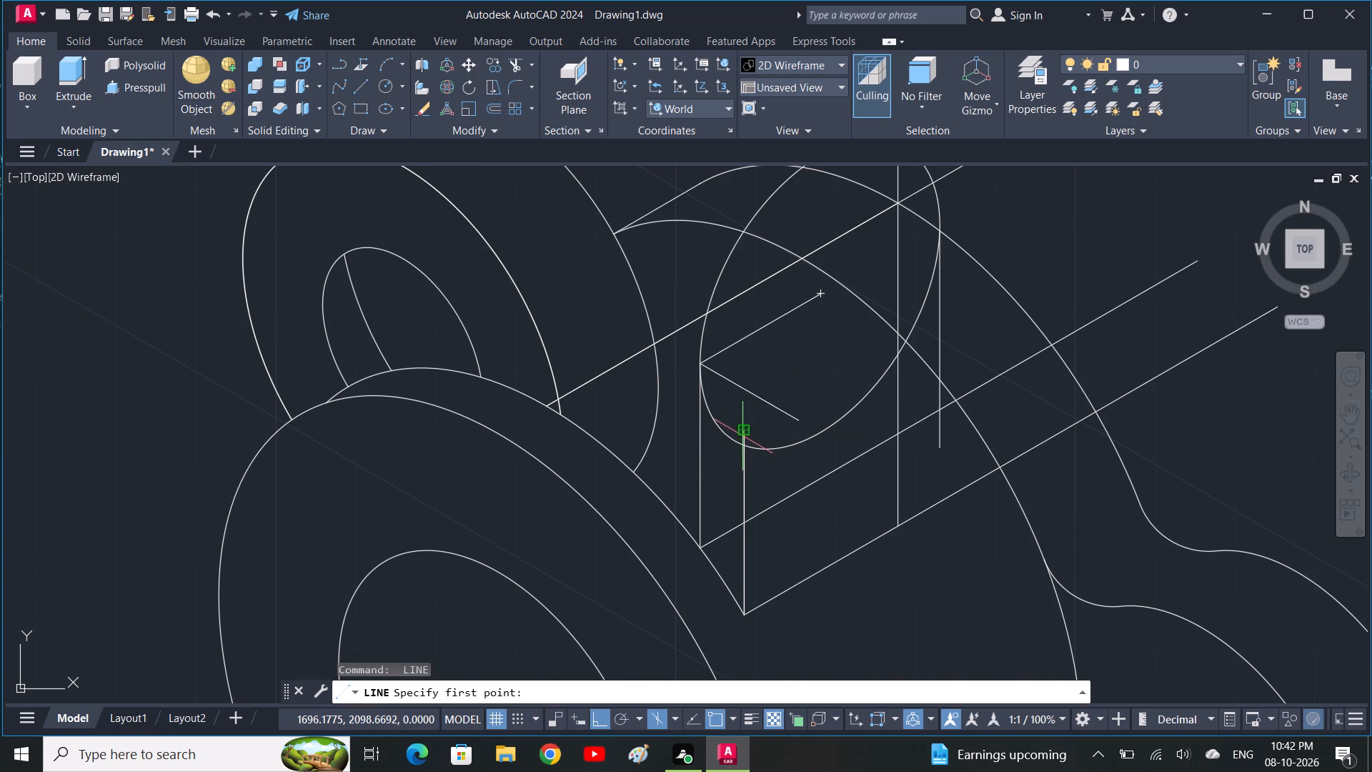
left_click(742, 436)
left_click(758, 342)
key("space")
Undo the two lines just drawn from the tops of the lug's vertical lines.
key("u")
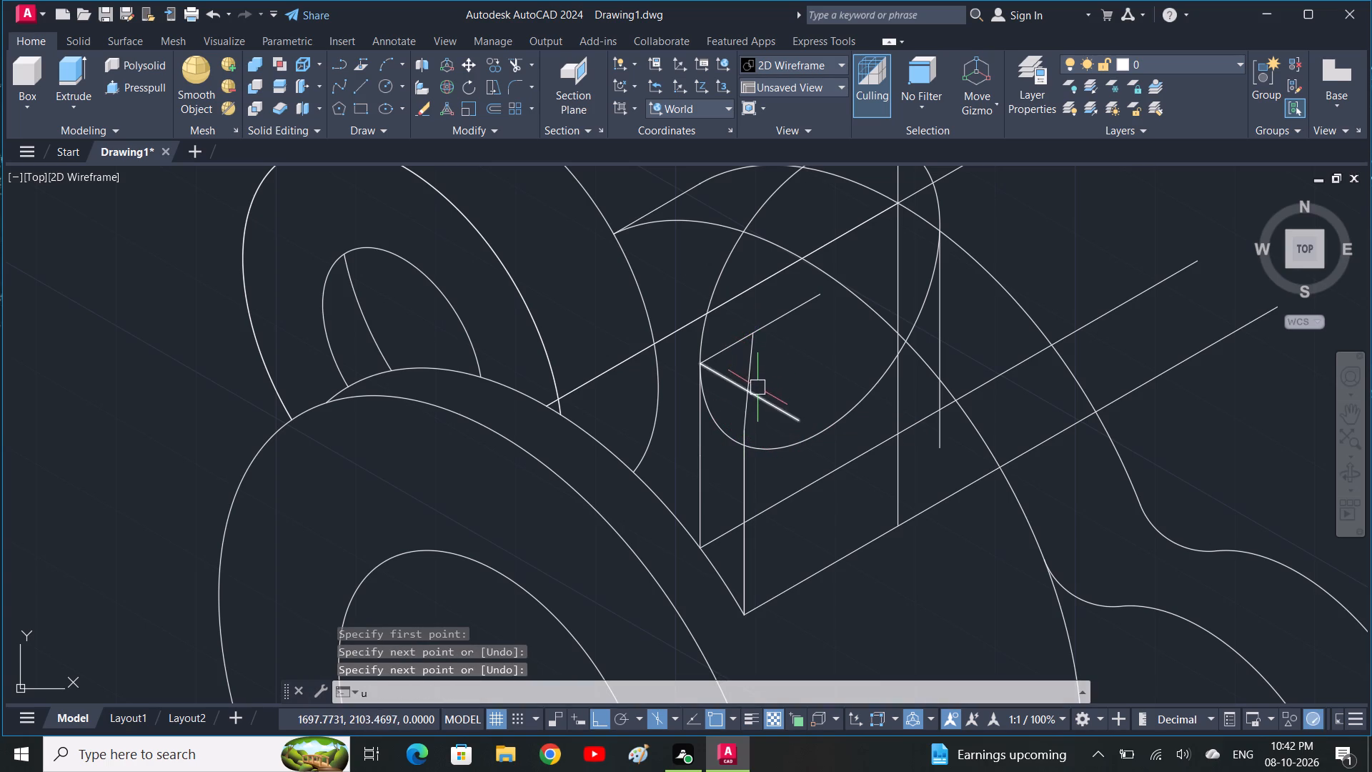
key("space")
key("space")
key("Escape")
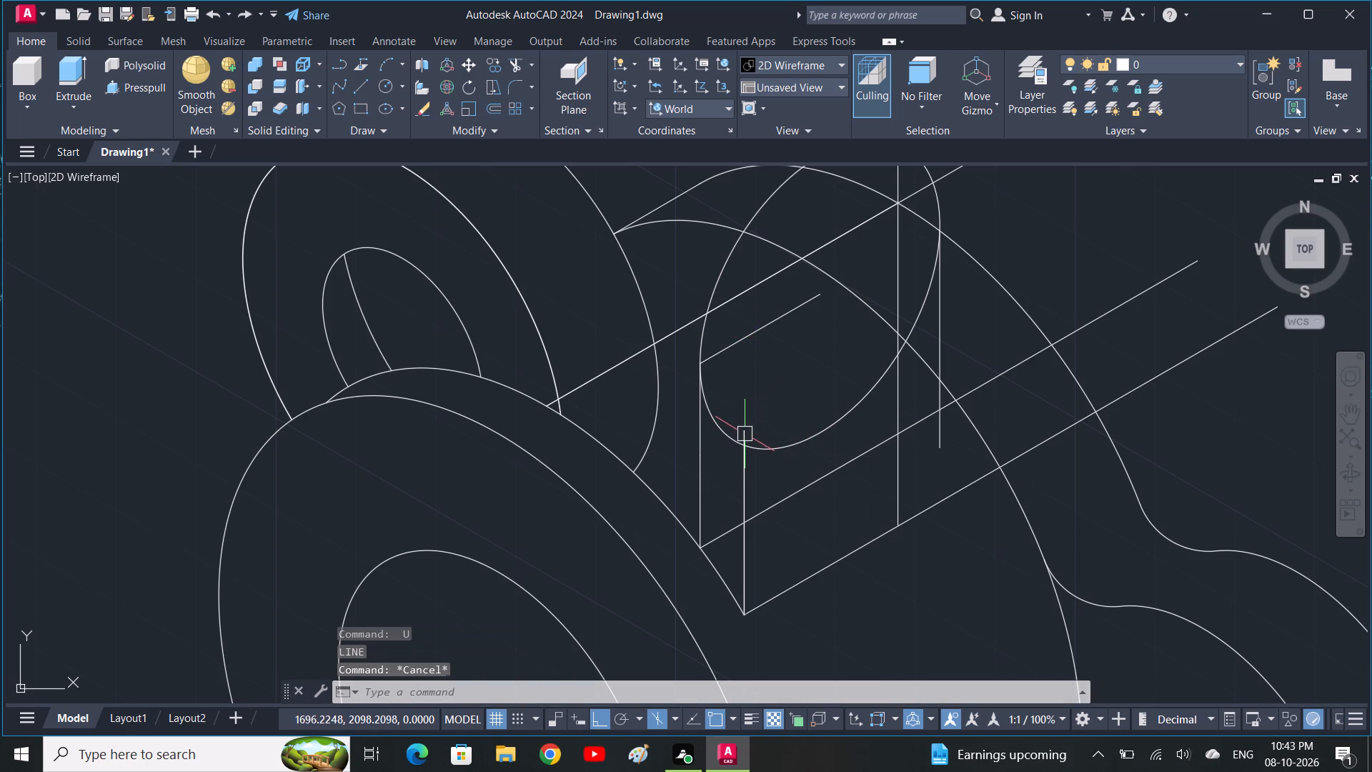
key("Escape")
Draw a vertical line upward from the top of the lug's front vertical line, past the short sloping centre line.
type("l")
key("space")
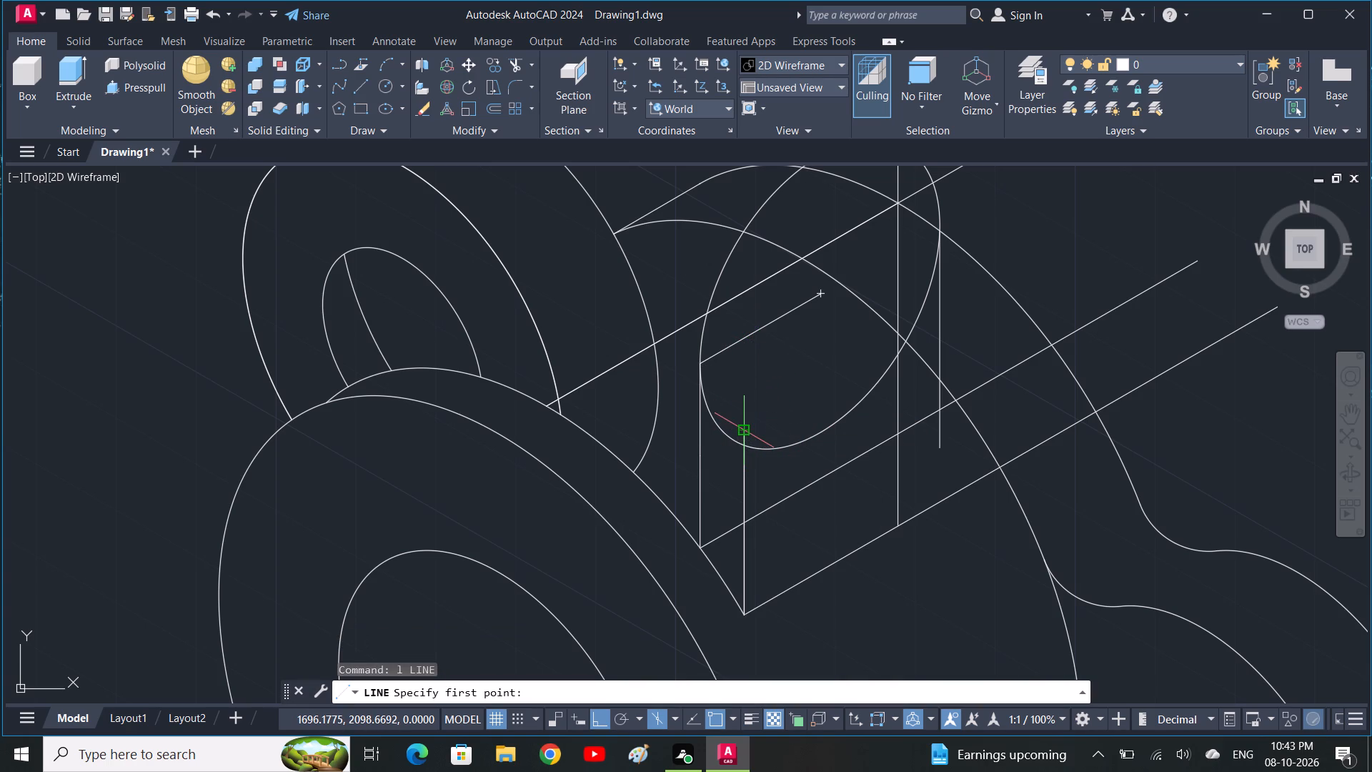
left_click(744, 433)
left_click(749, 306)
key("space")
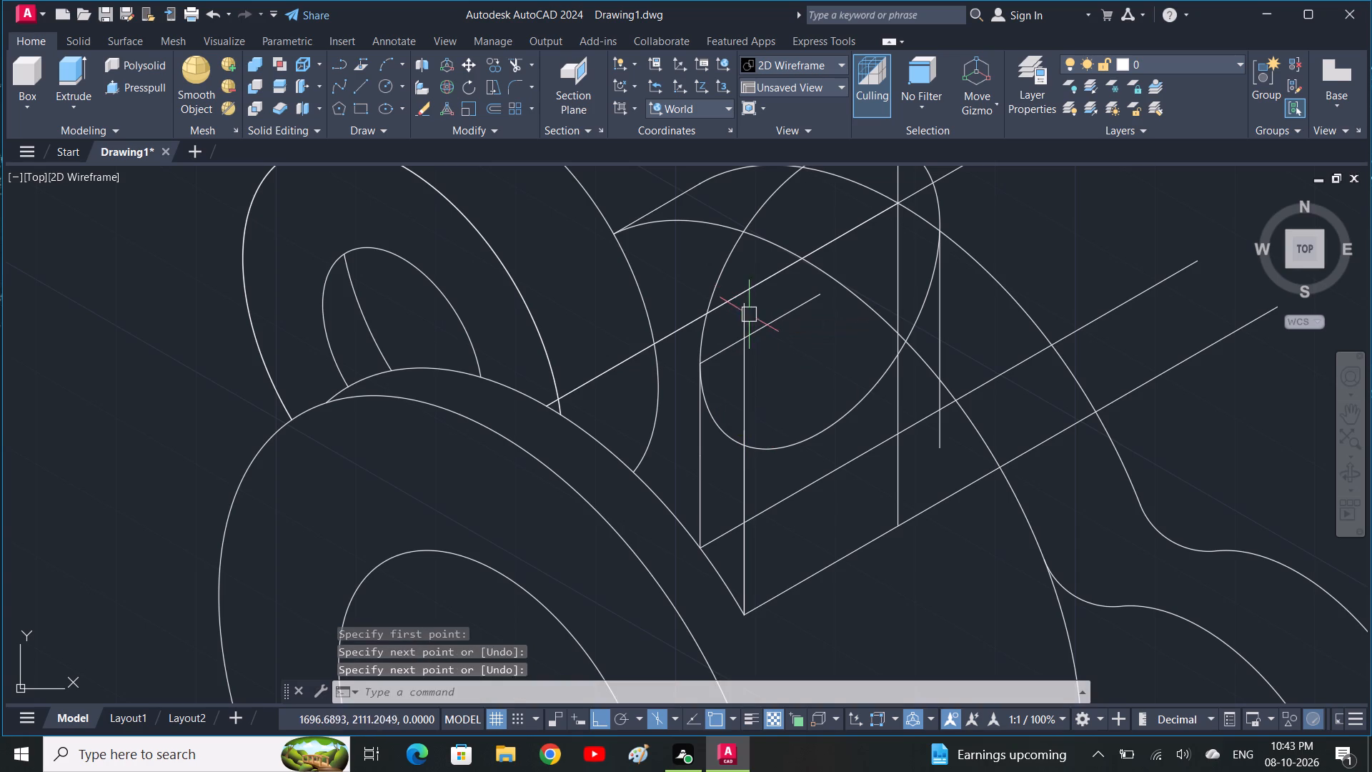
Draw a line at 330° from the top of the rear vertical line to just beyond the front vertical line.
key("space")
left_click(698, 367)
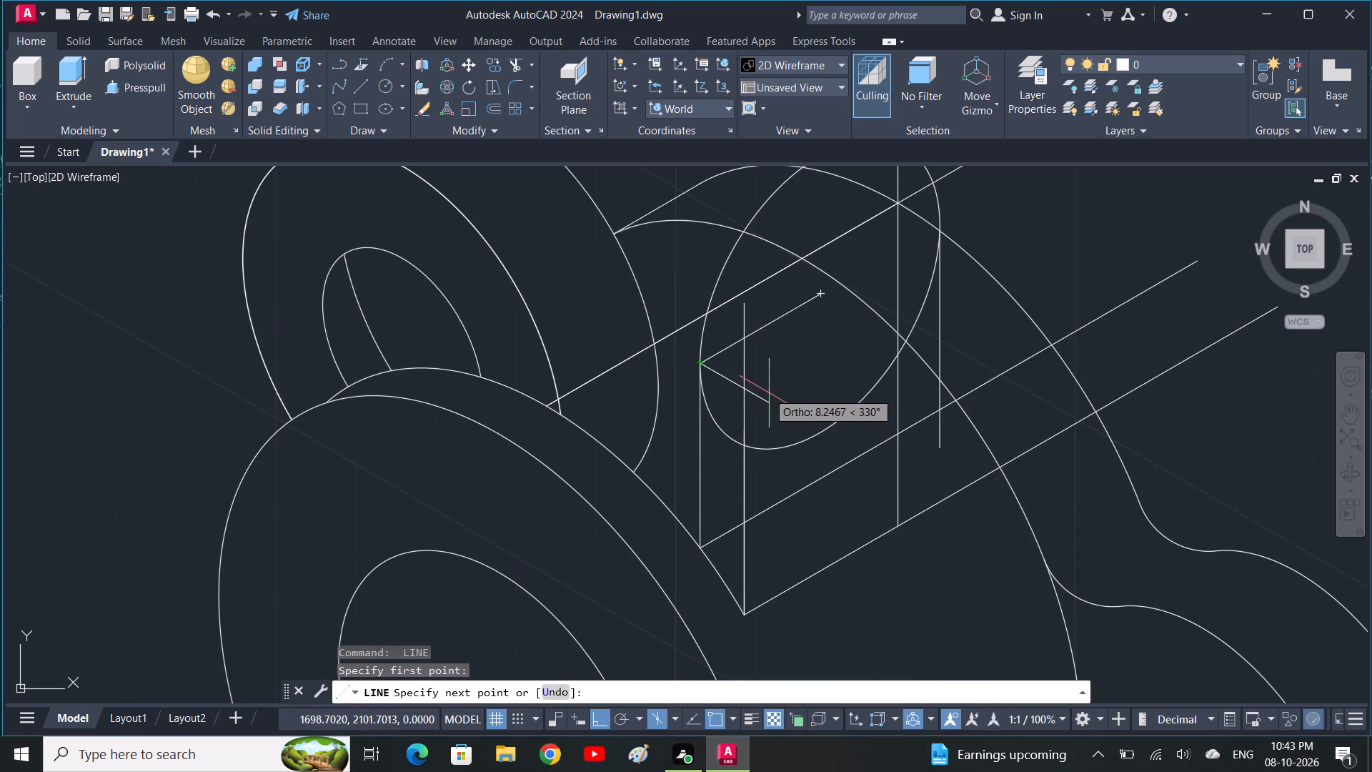
left_click(777, 398)
key("space")
key("space")
key("y")
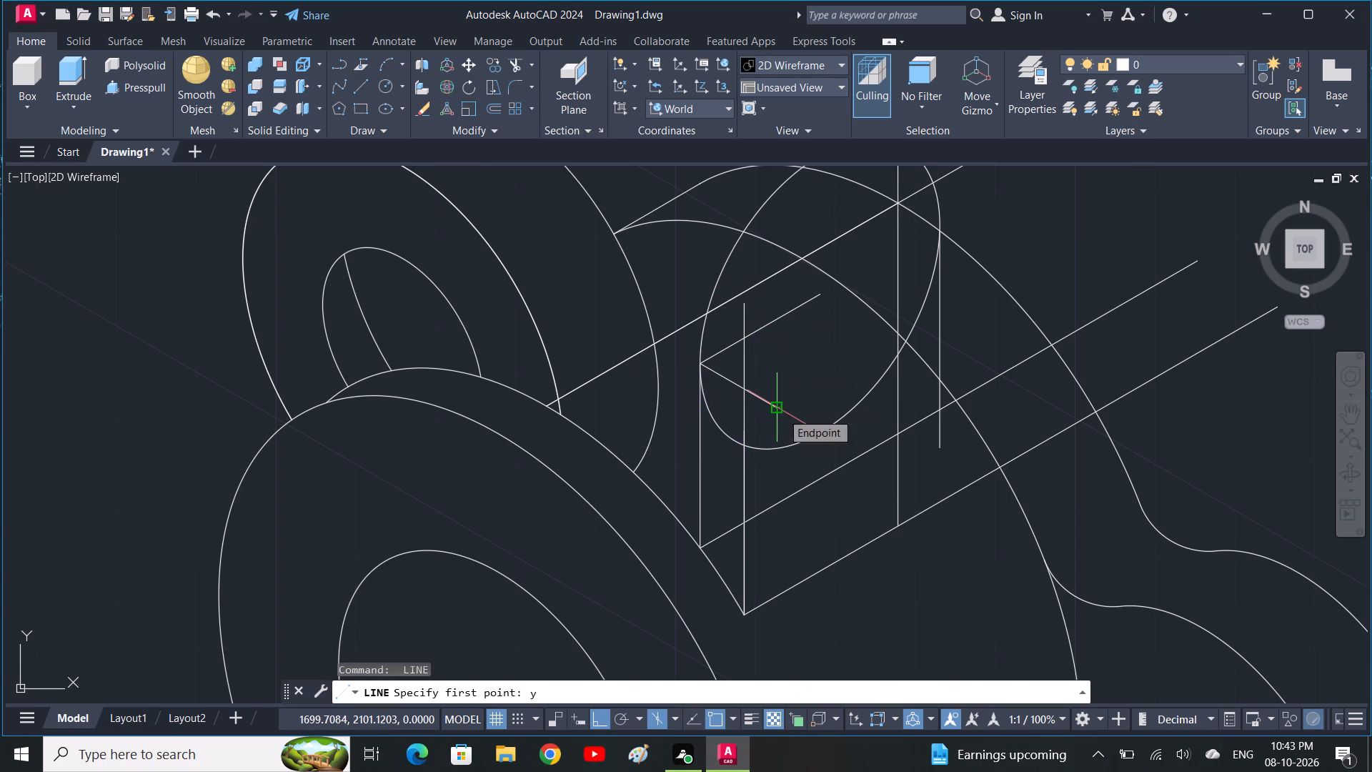
key("Escape")
key("Escape")
Trim the front vertical line above the 330° line and that line's overhang so they meet at a corner.
type("tr")
key("space")
key("Escape")
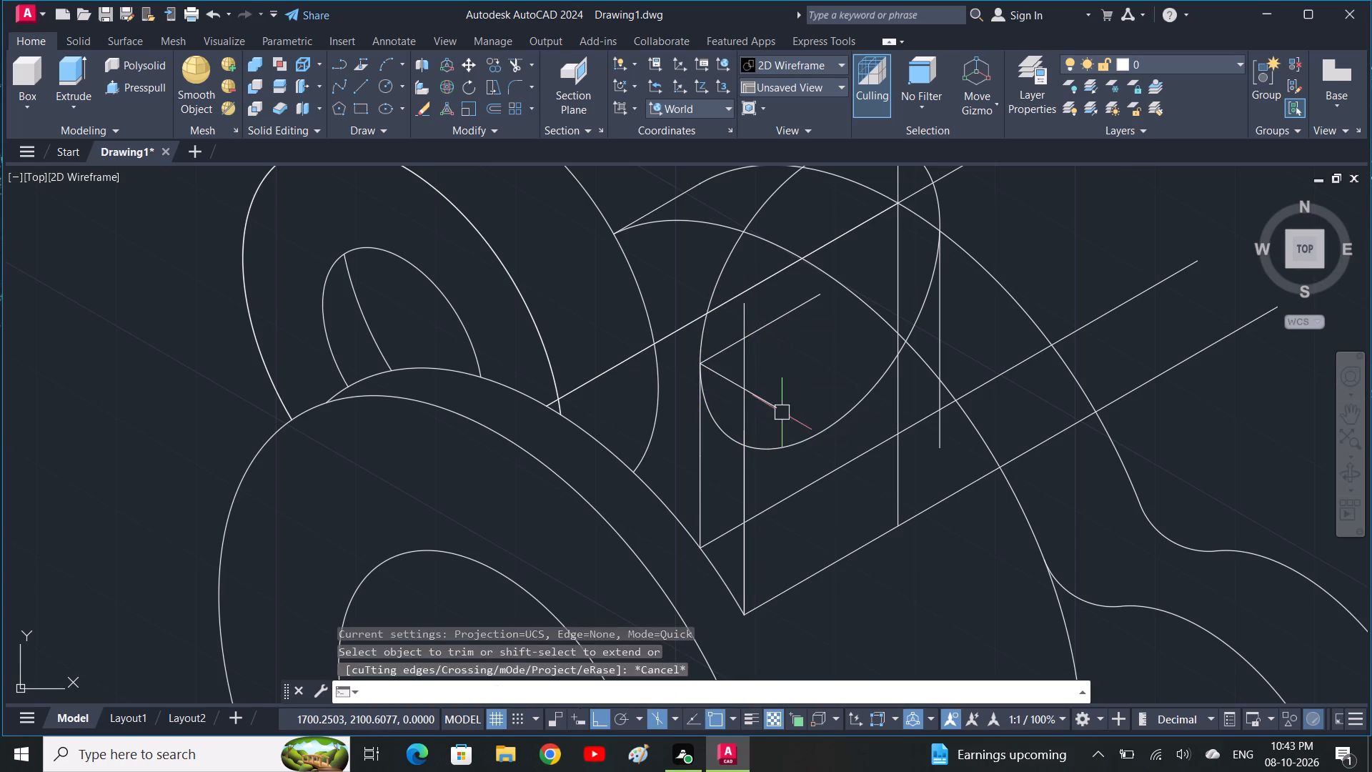
key("Escape")
type("tr")
key("space")
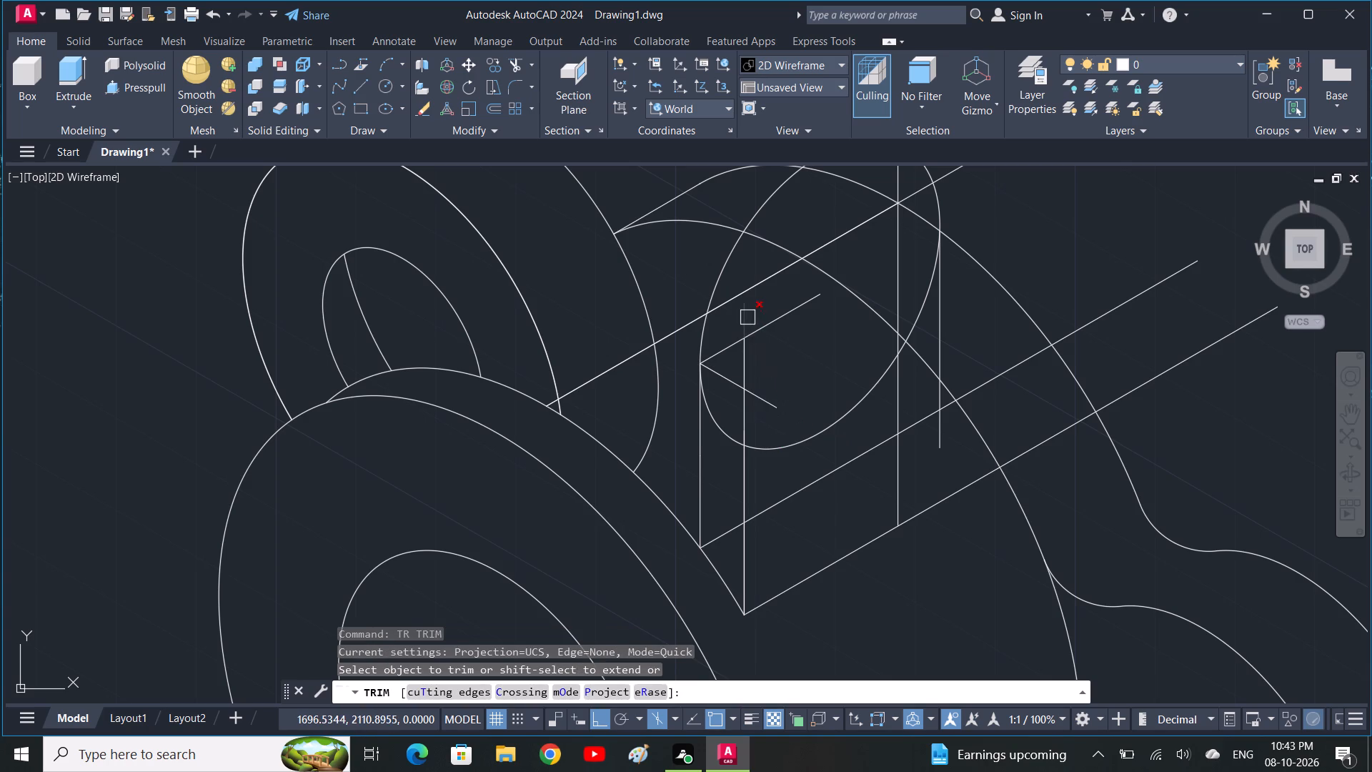
left_click(747, 317)
left_click(747, 365)
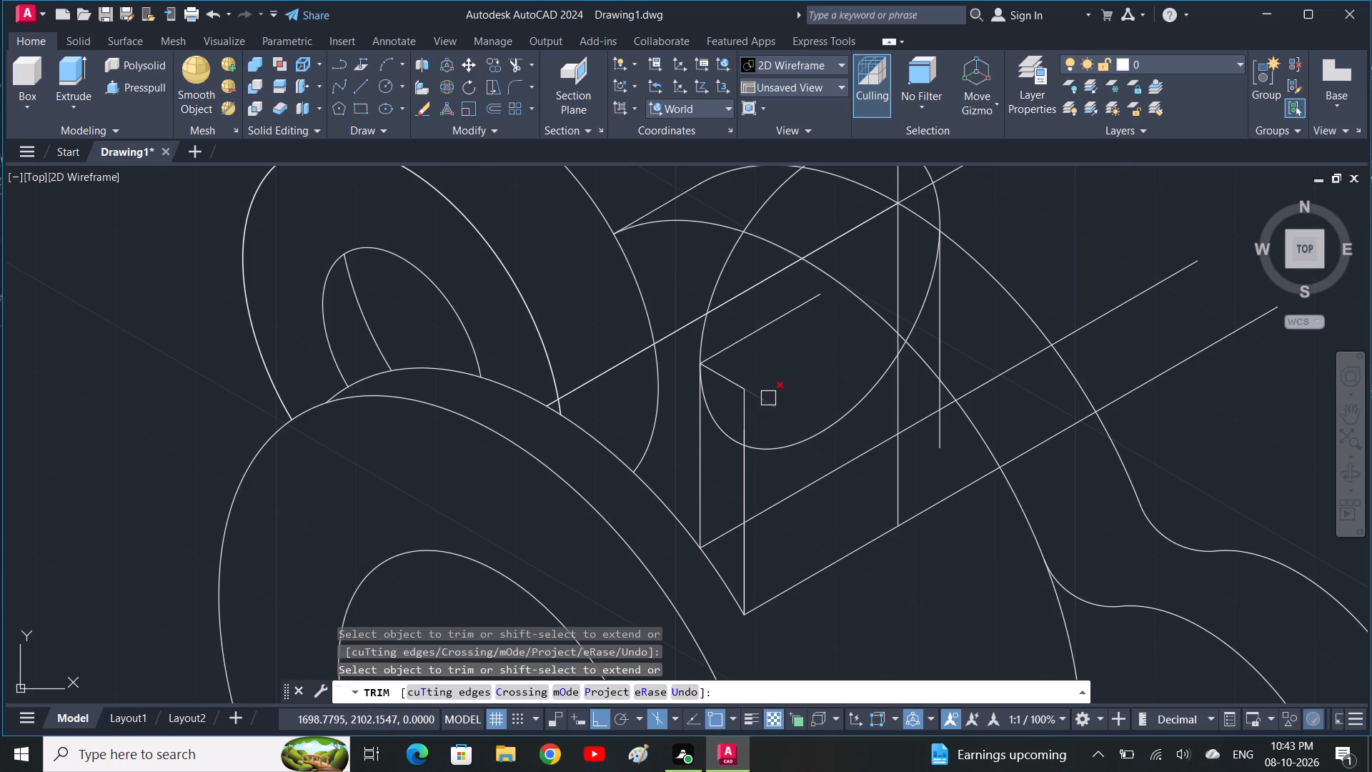
left_click(765, 403)
key("Escape")
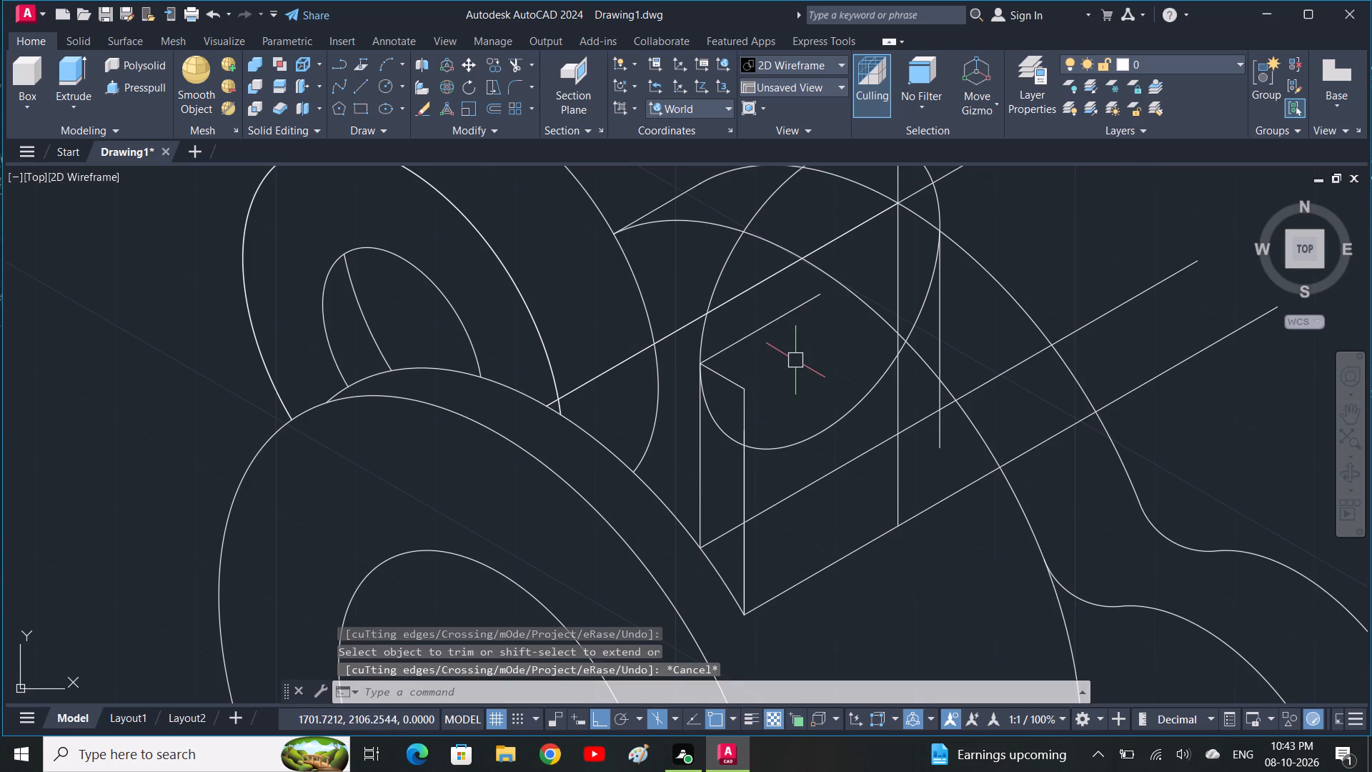
key("Escape")
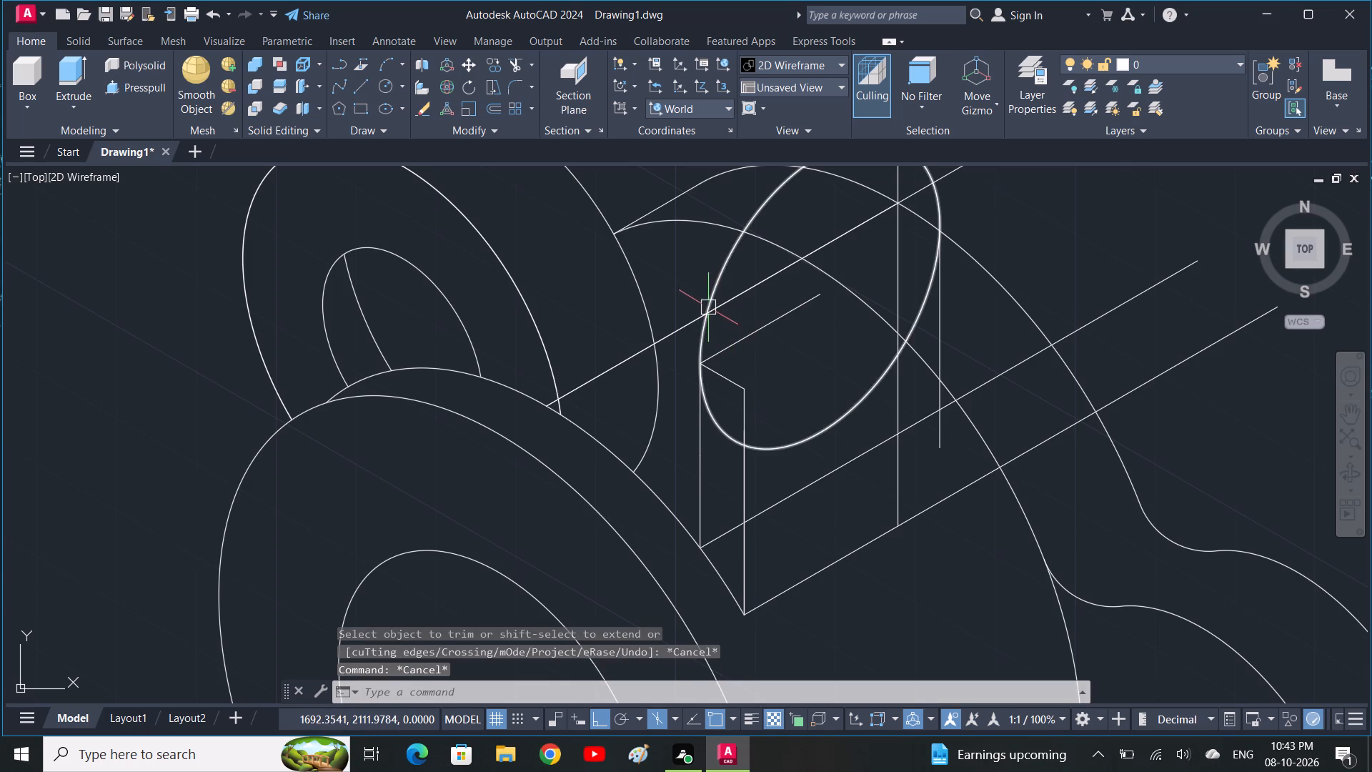
Copy the rear lug isocircle from the top of the rear vertical line to the trimmed front corner.
left_click(708, 307)
key("c")
key("o")
key("space")
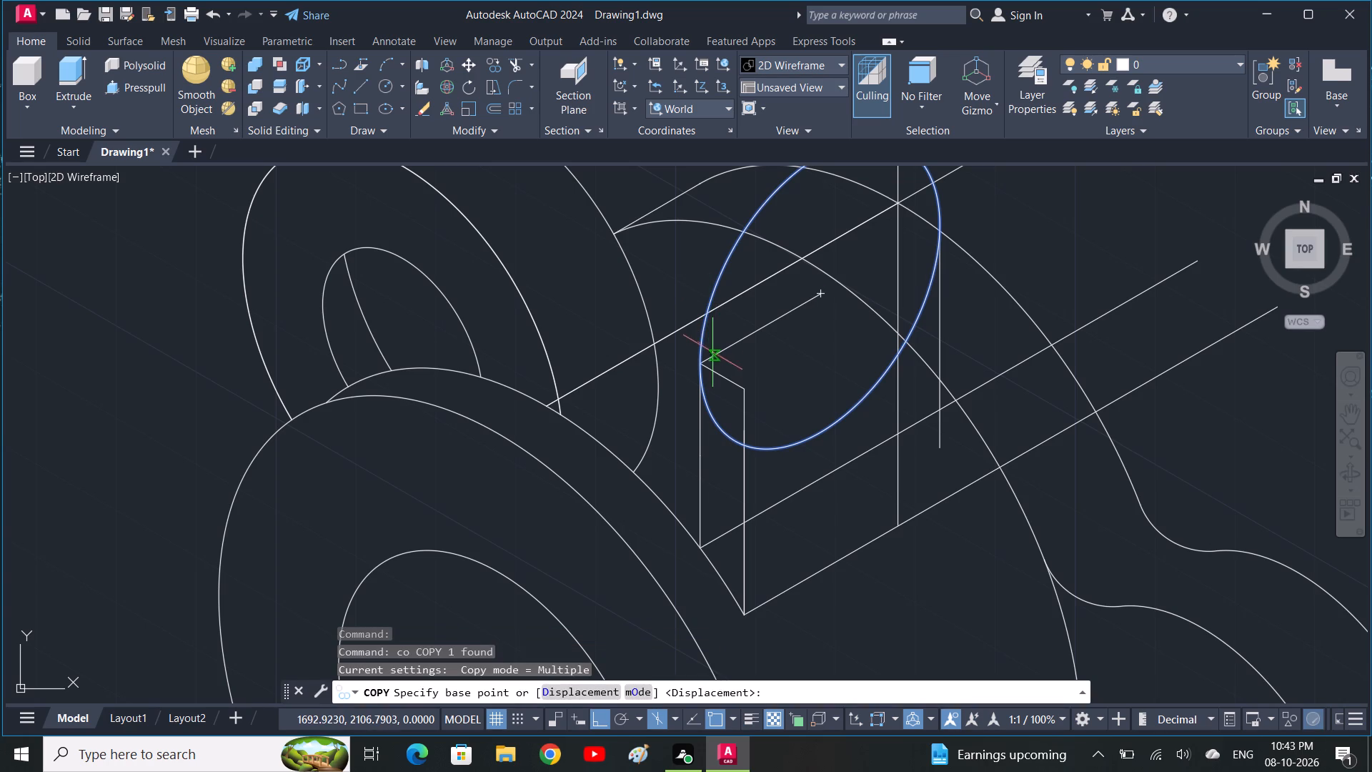
left_click(700, 361)
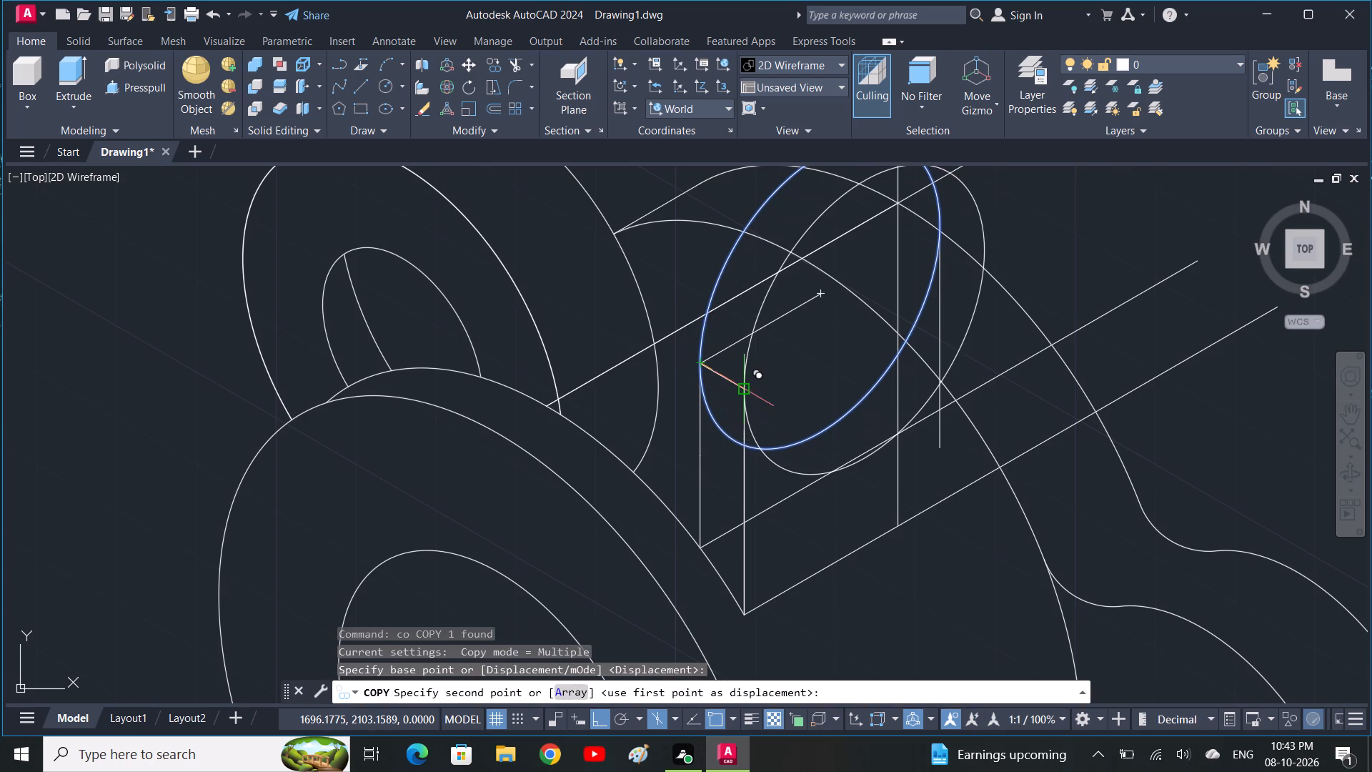
left_click(740, 387)
key("space")
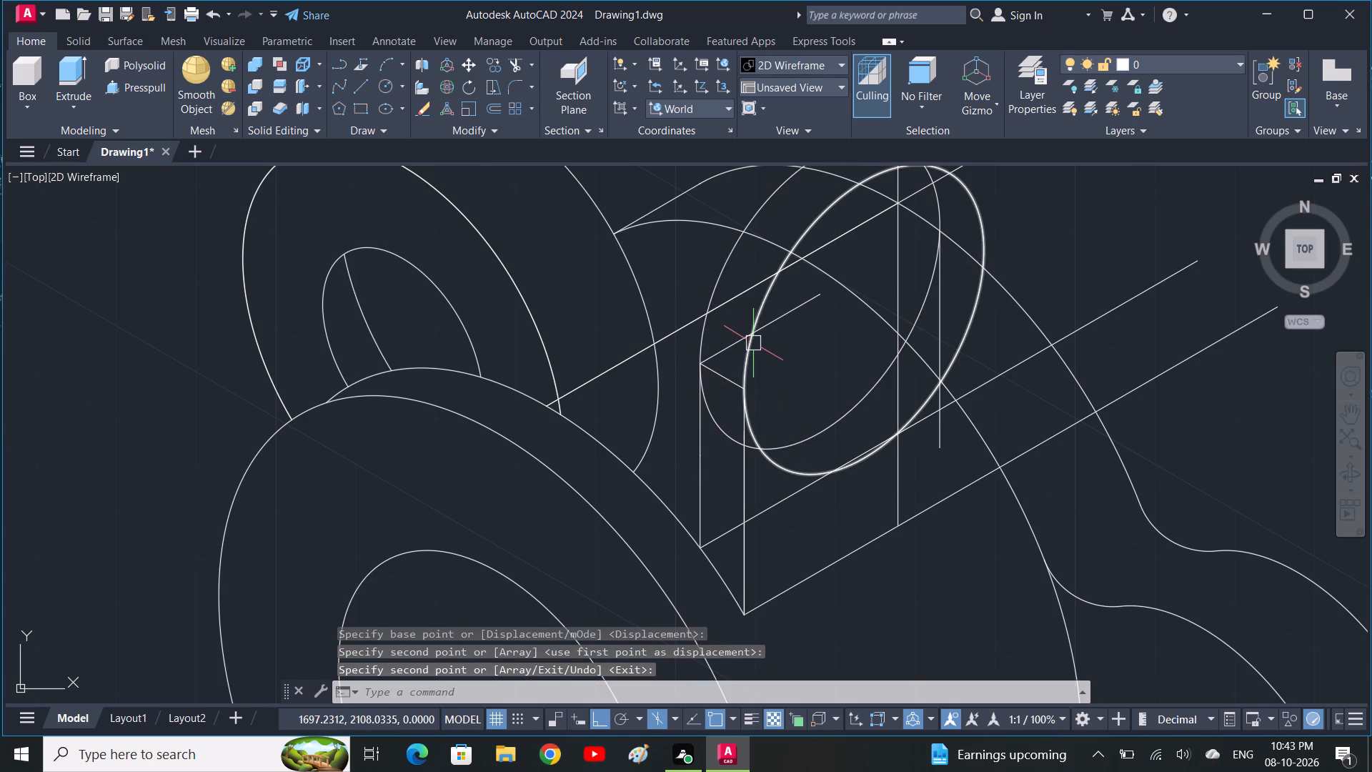
Copy the lug's front isocircle 4 units along 330° from the front vertical line's top corner.
left_click(753, 343)
type("co")
key("space")
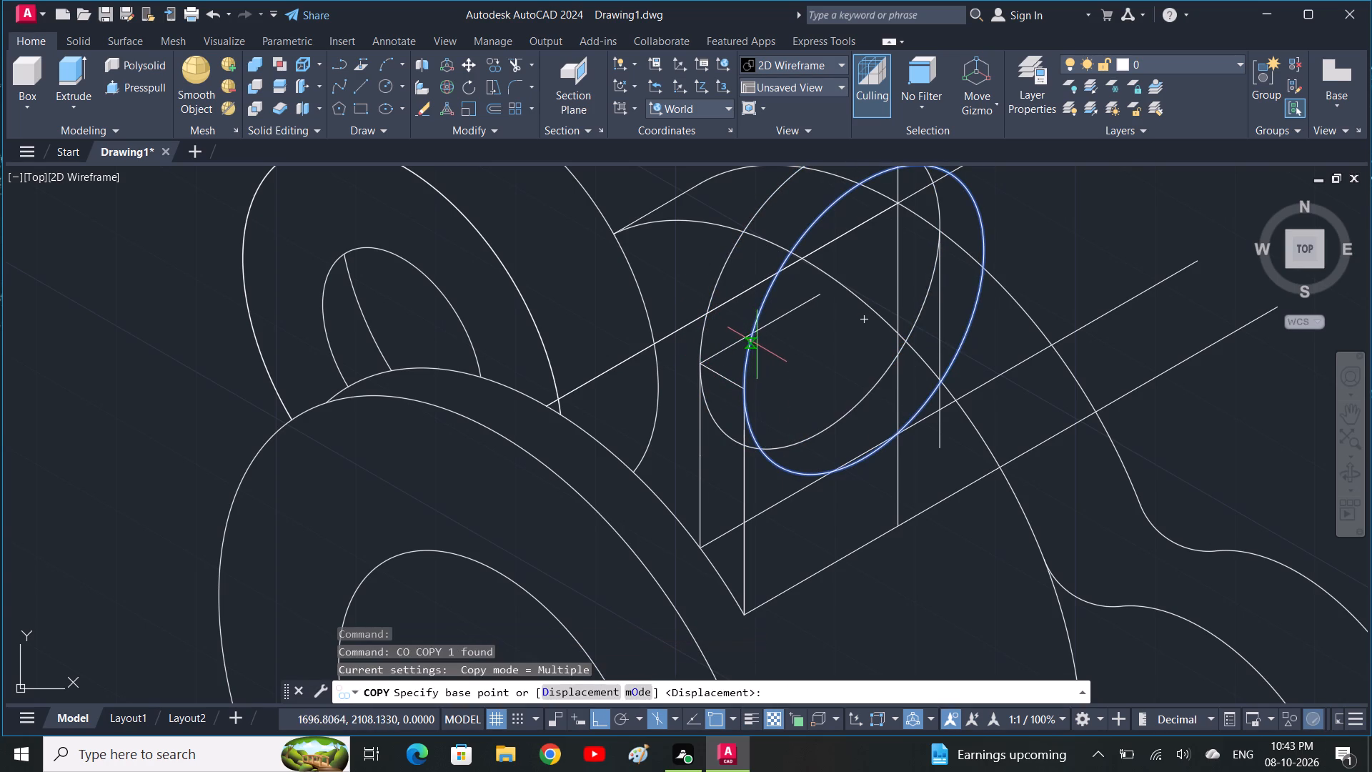
left_click(742, 384)
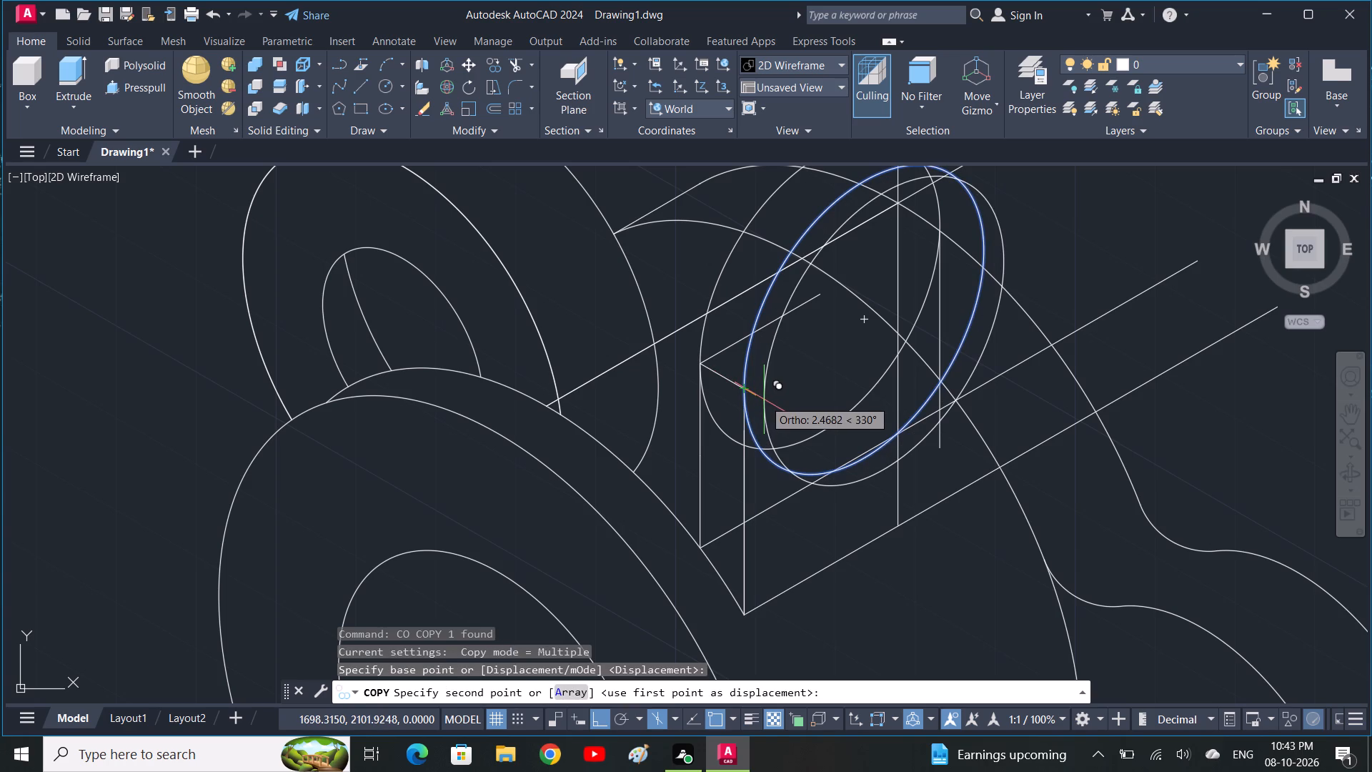
type("4")
key("space")
key("space")
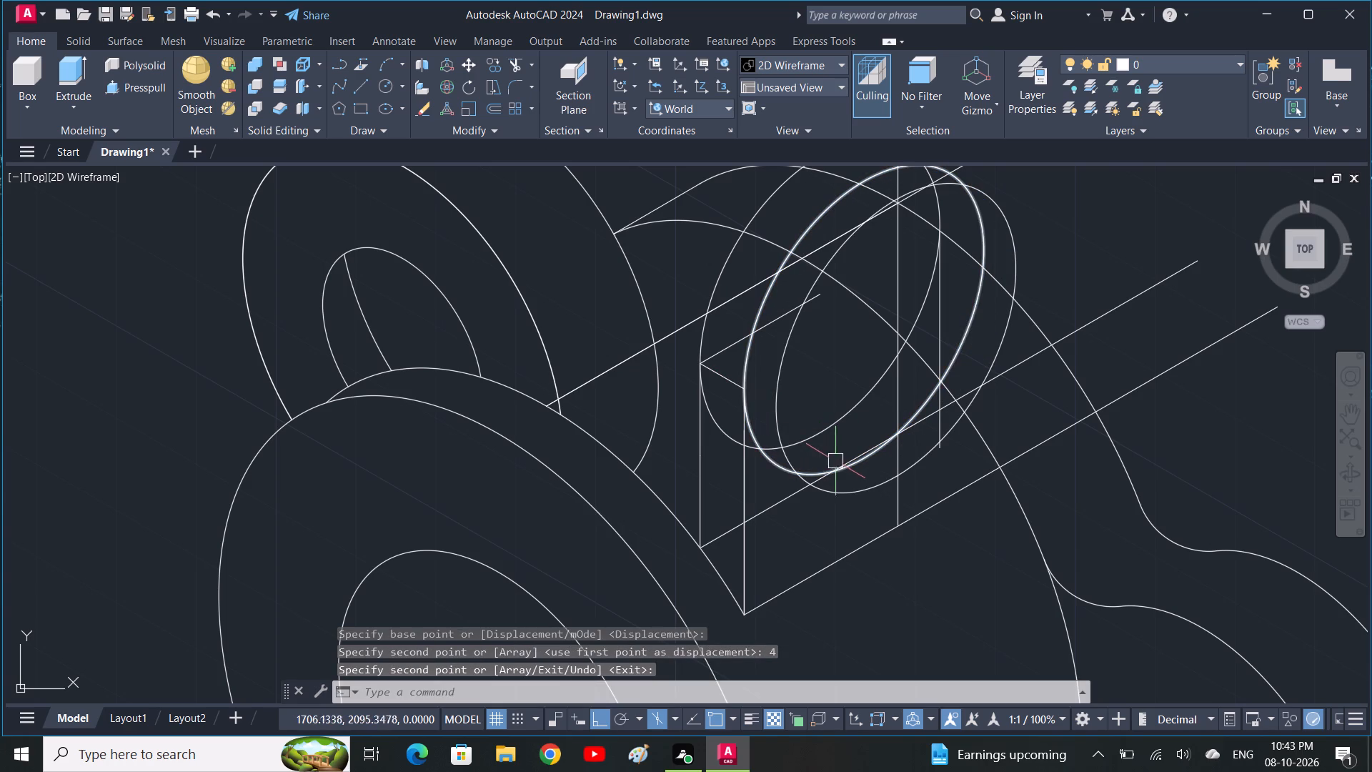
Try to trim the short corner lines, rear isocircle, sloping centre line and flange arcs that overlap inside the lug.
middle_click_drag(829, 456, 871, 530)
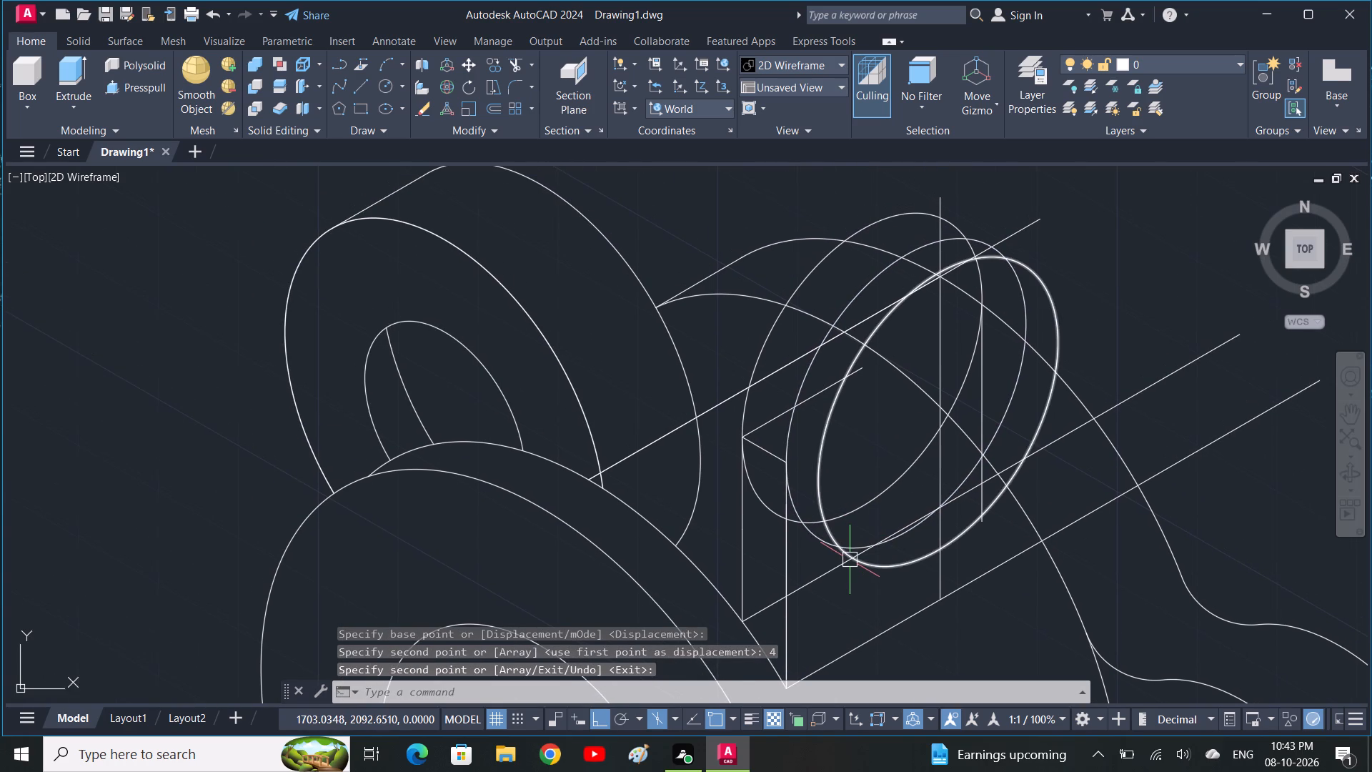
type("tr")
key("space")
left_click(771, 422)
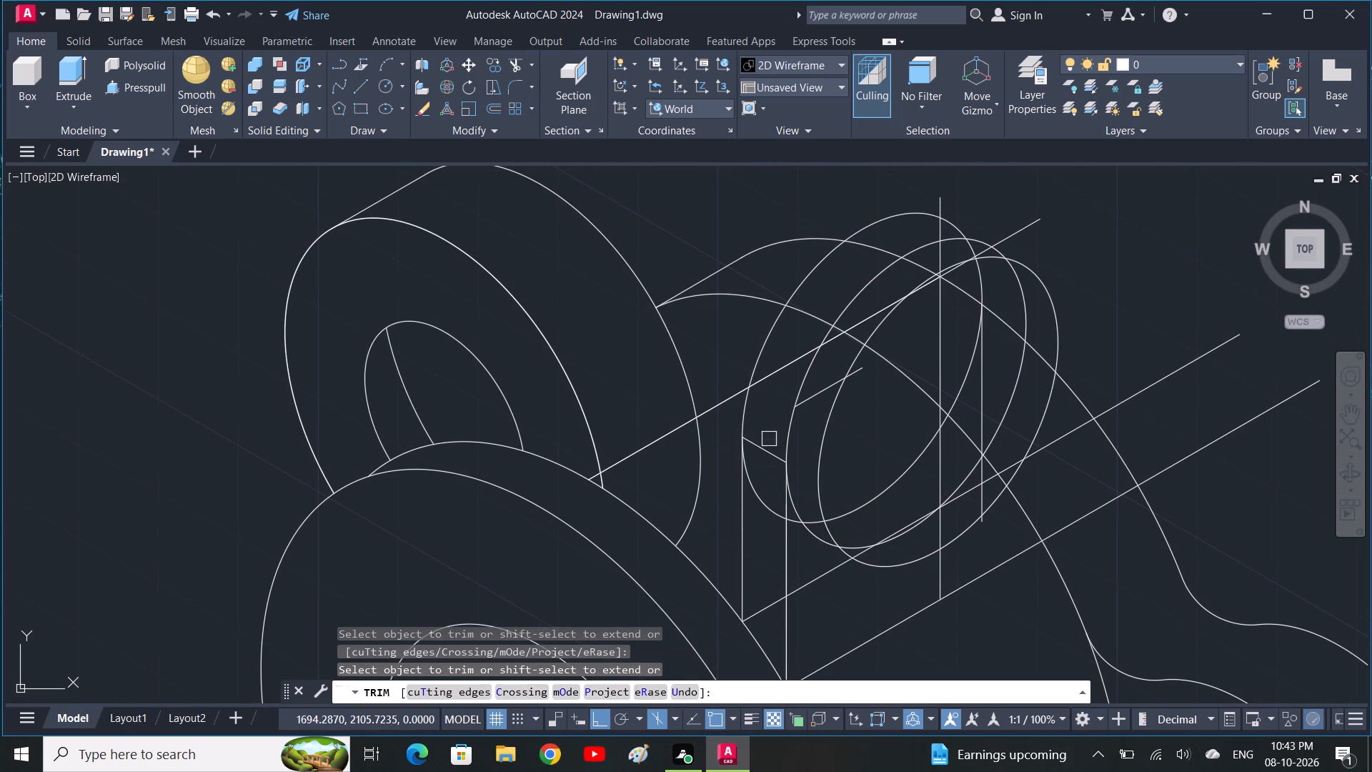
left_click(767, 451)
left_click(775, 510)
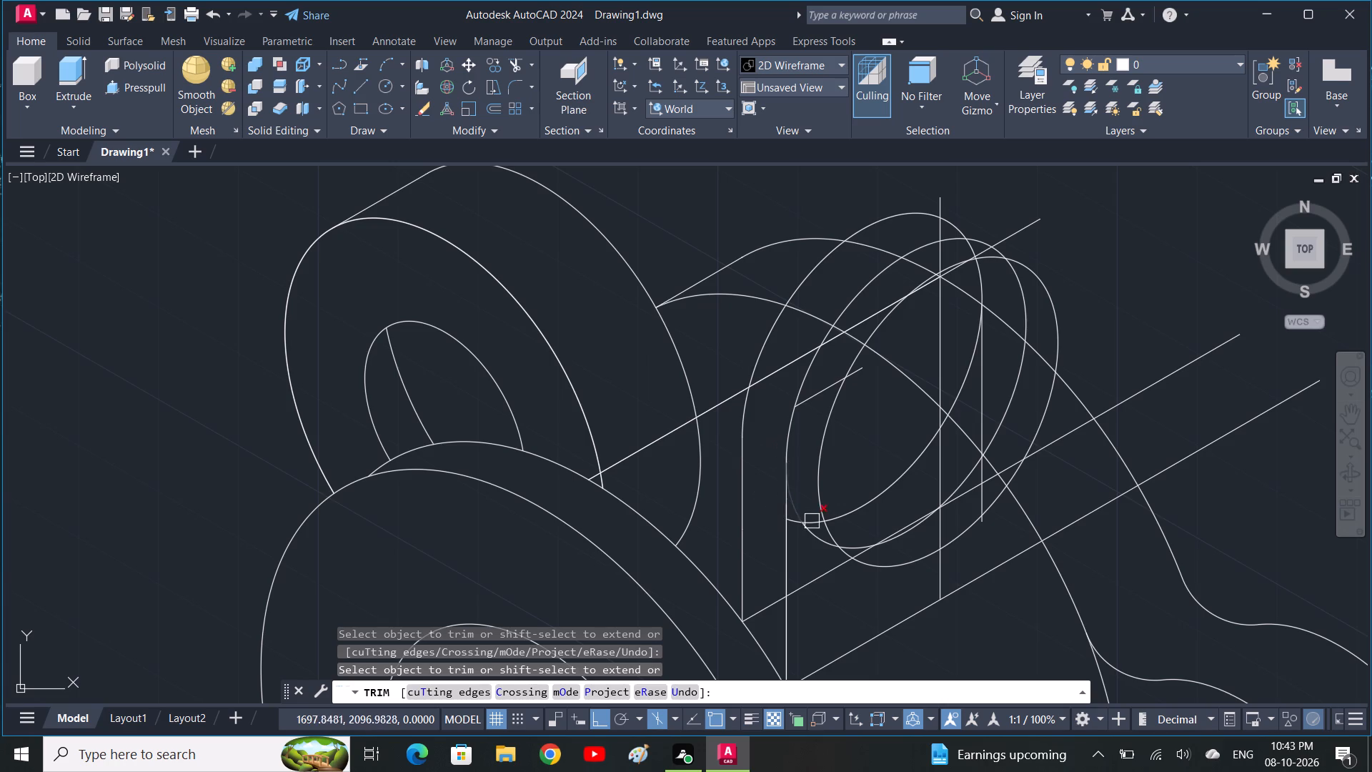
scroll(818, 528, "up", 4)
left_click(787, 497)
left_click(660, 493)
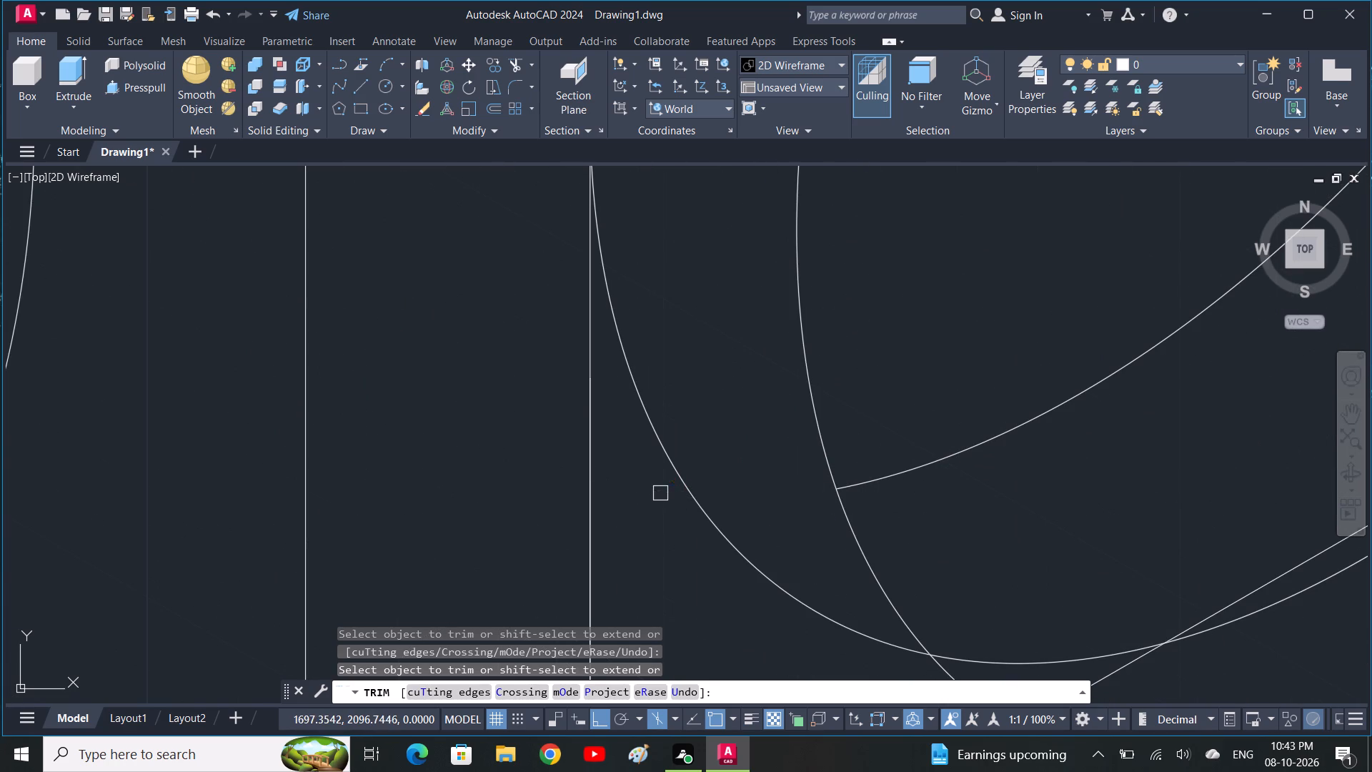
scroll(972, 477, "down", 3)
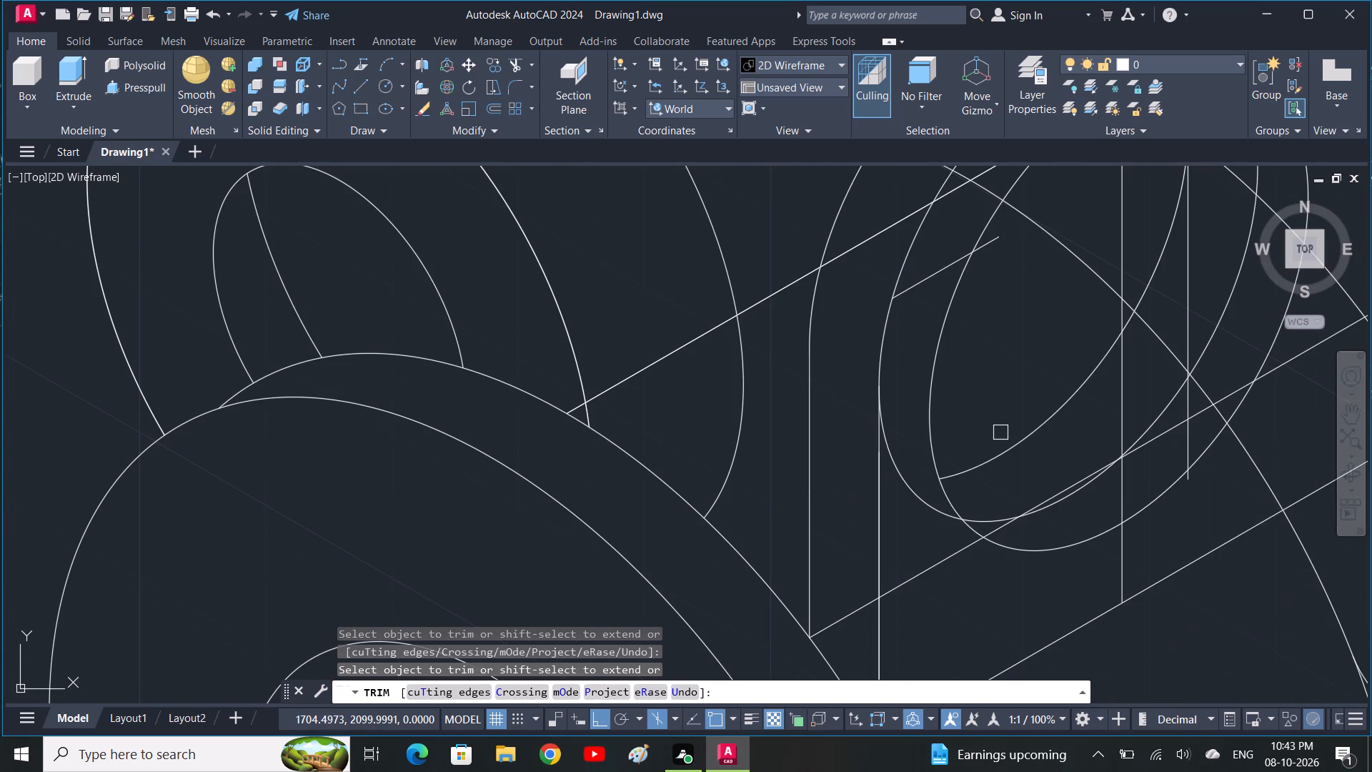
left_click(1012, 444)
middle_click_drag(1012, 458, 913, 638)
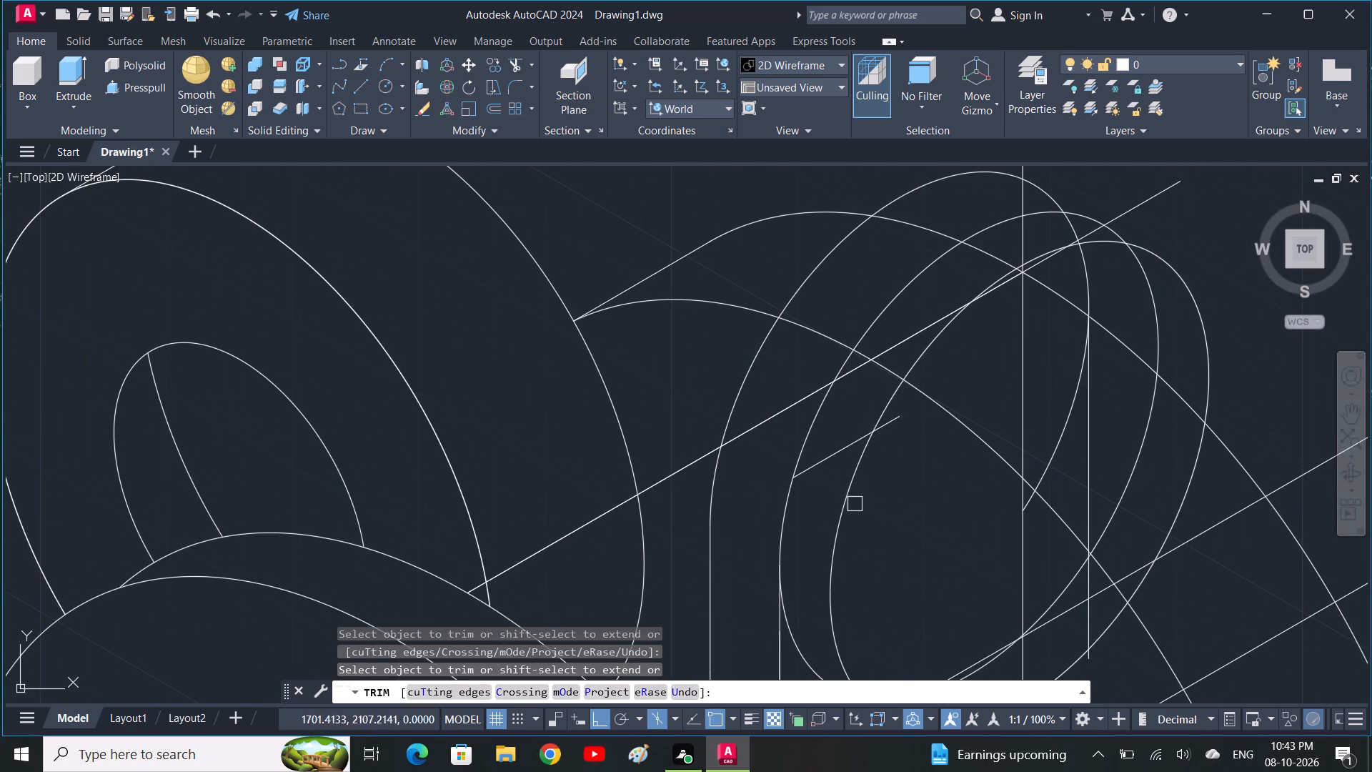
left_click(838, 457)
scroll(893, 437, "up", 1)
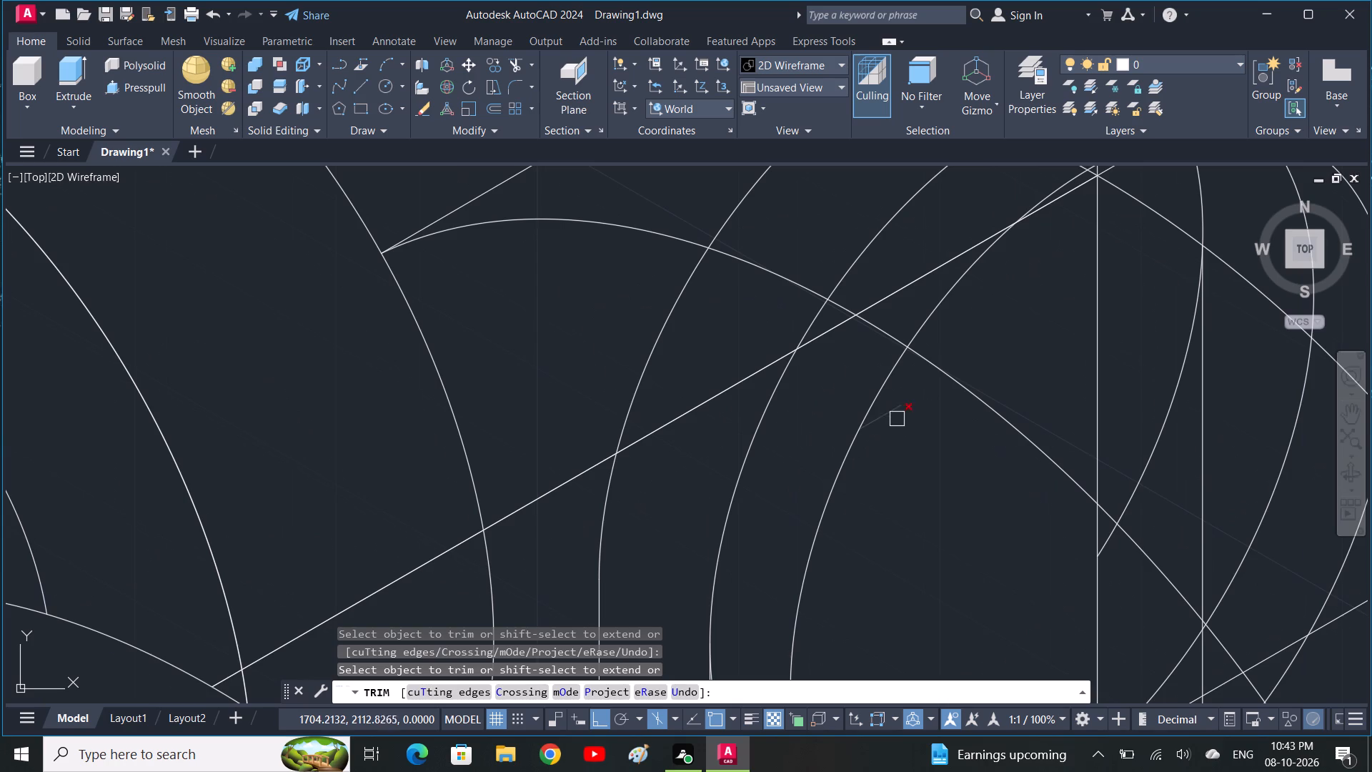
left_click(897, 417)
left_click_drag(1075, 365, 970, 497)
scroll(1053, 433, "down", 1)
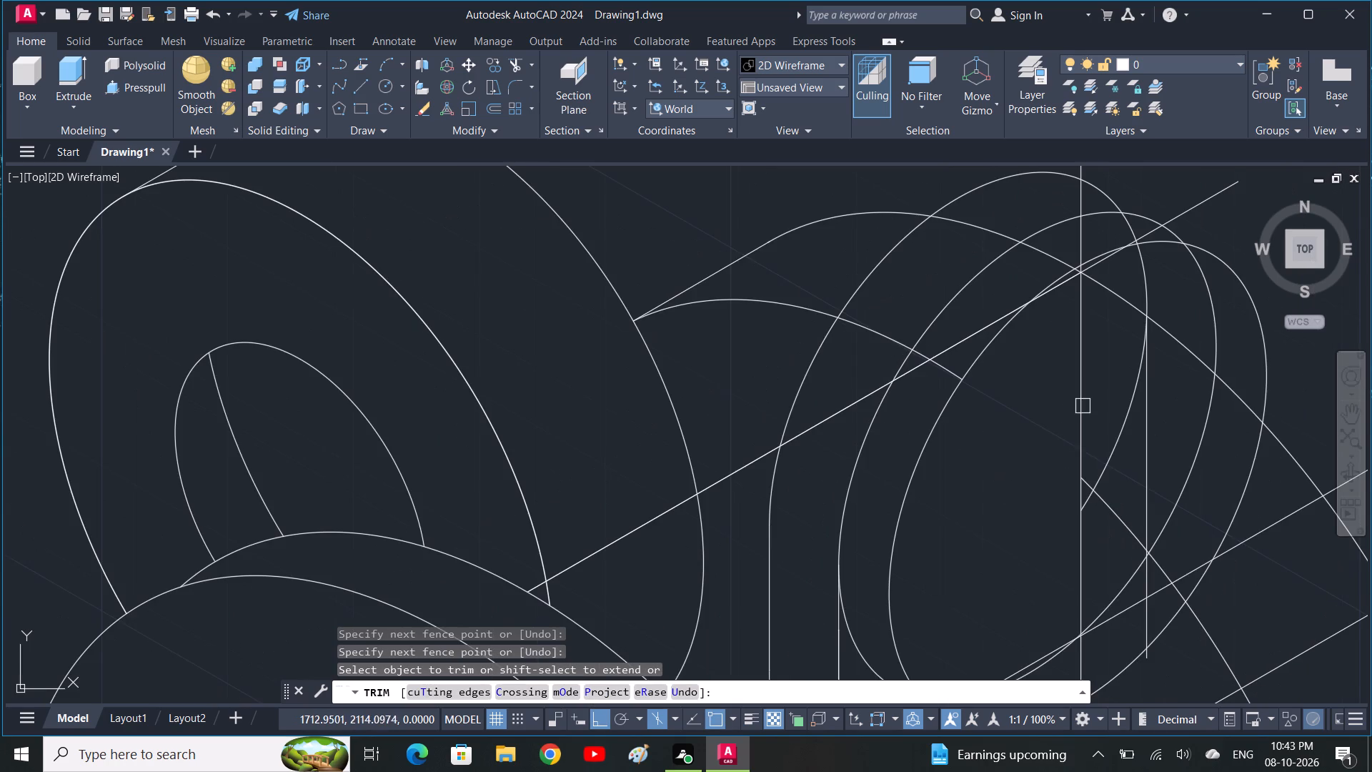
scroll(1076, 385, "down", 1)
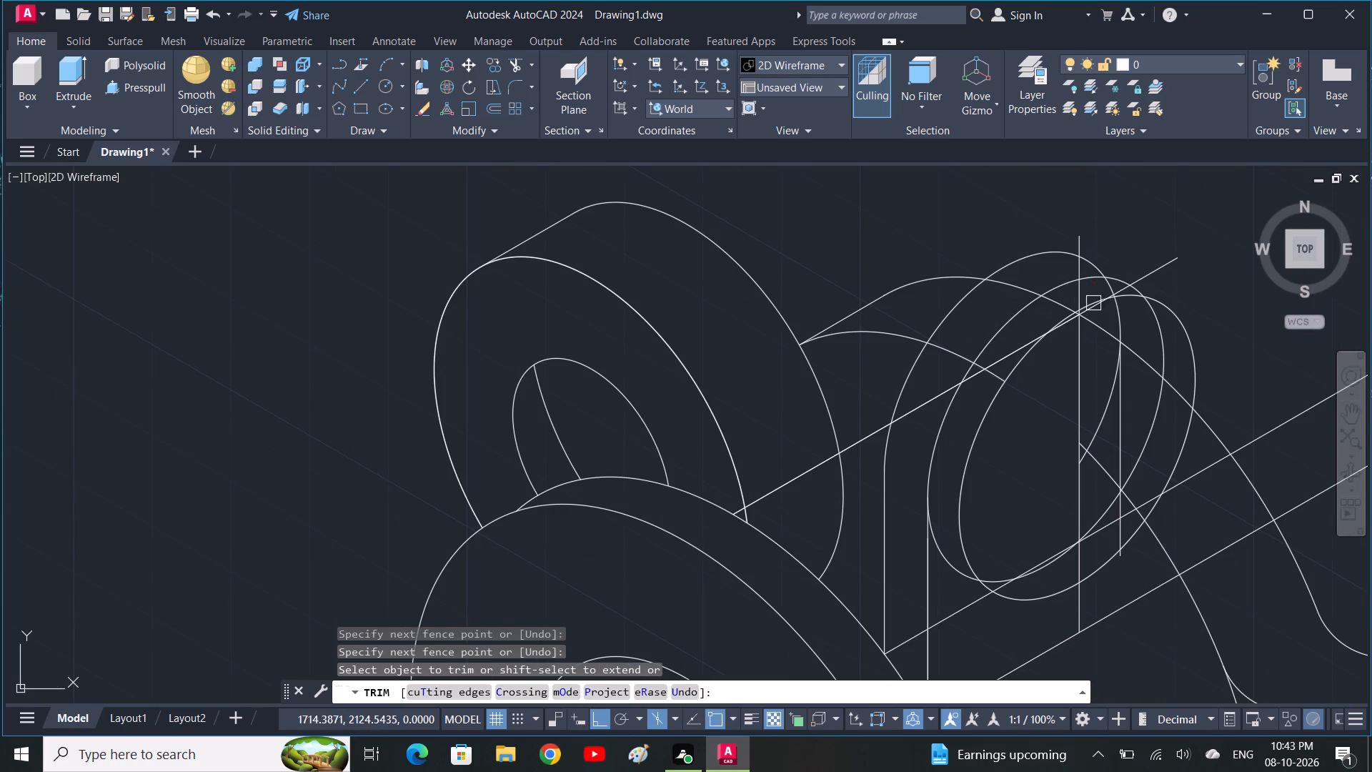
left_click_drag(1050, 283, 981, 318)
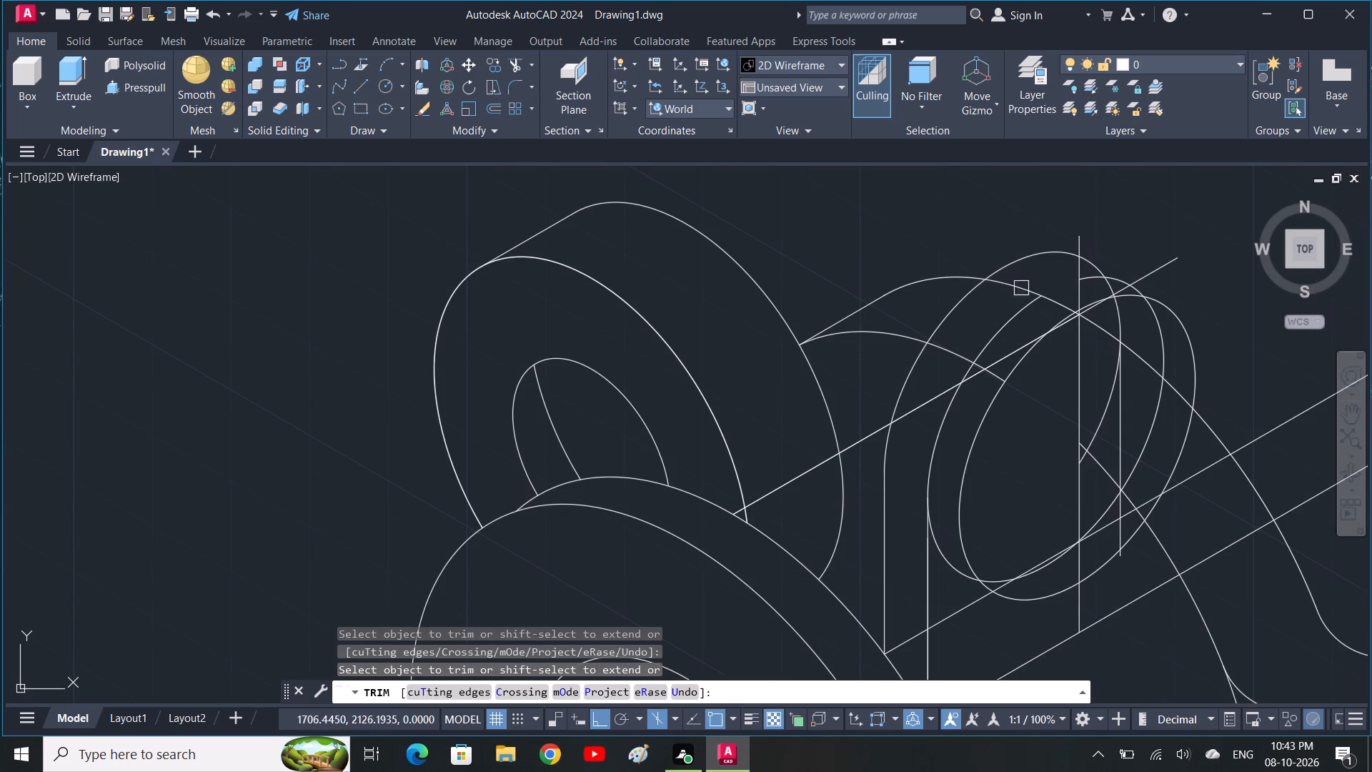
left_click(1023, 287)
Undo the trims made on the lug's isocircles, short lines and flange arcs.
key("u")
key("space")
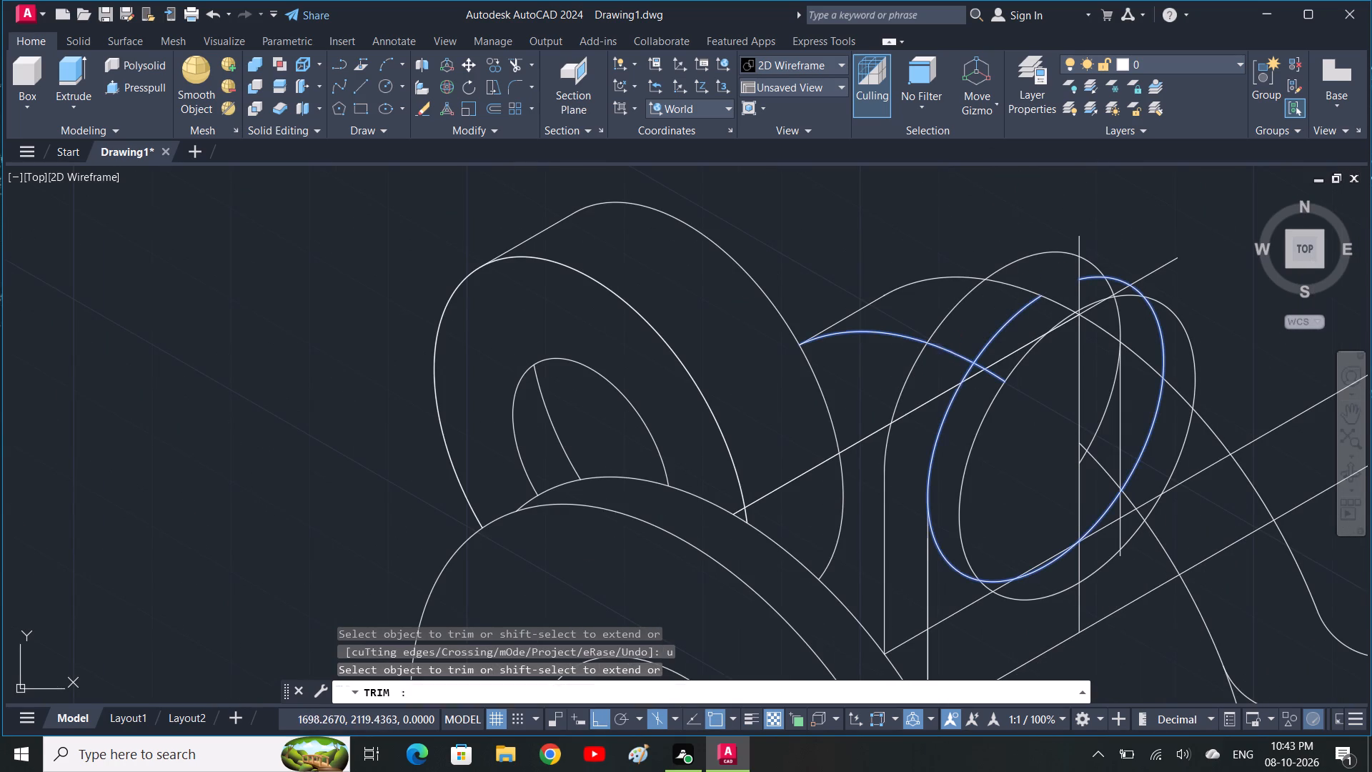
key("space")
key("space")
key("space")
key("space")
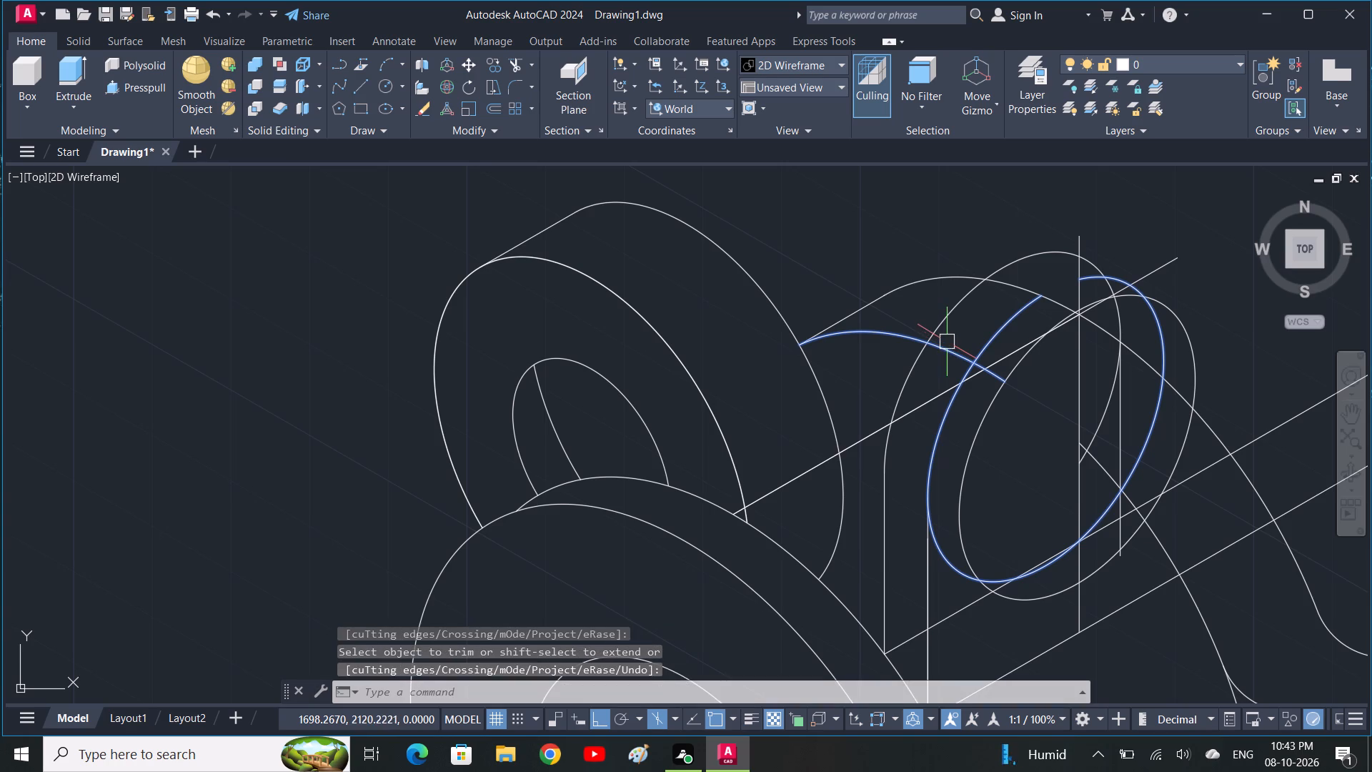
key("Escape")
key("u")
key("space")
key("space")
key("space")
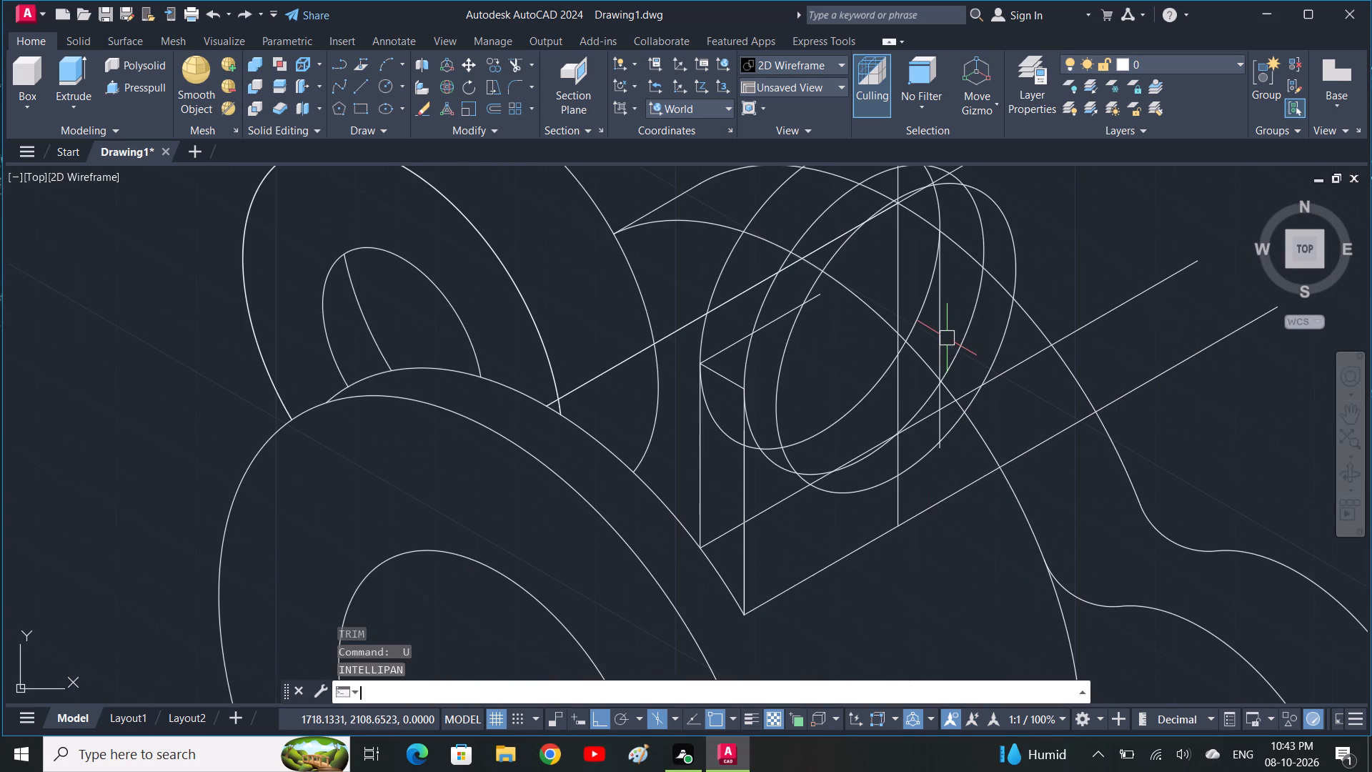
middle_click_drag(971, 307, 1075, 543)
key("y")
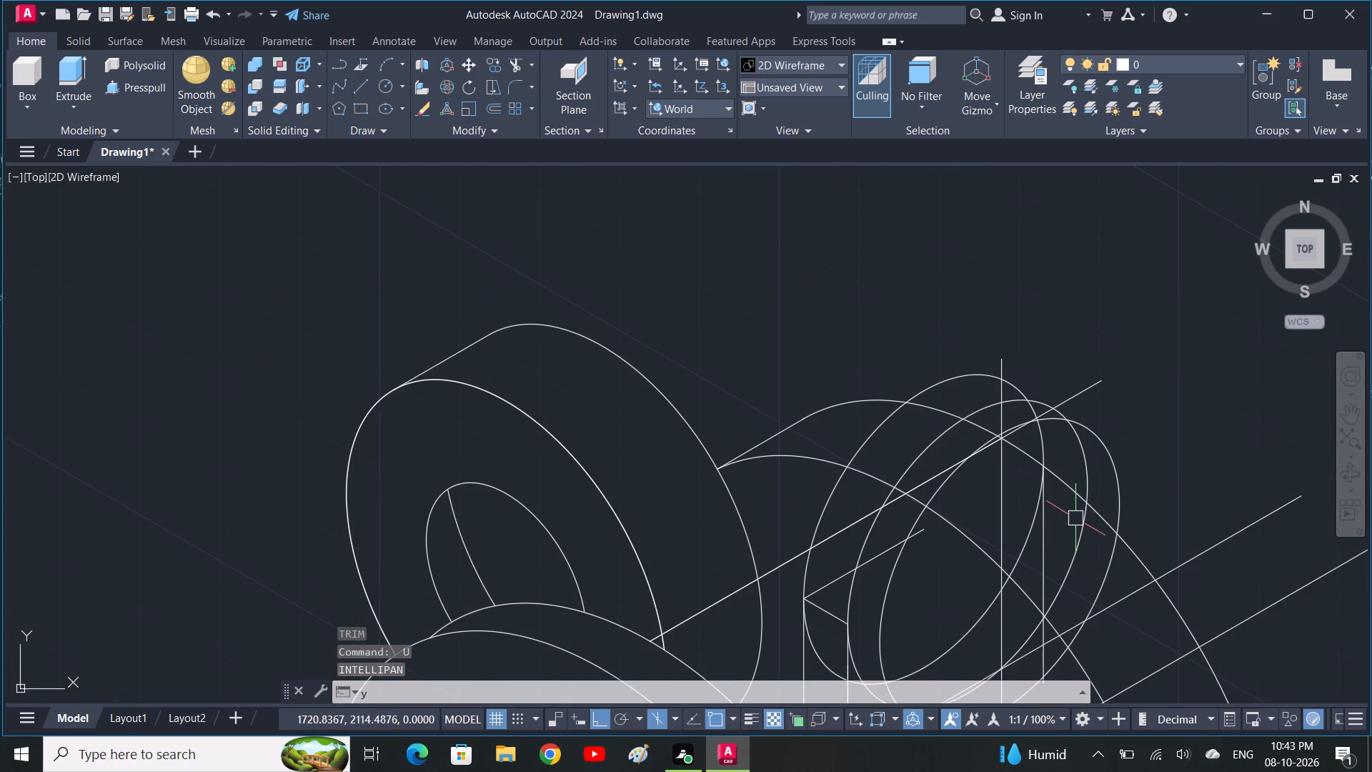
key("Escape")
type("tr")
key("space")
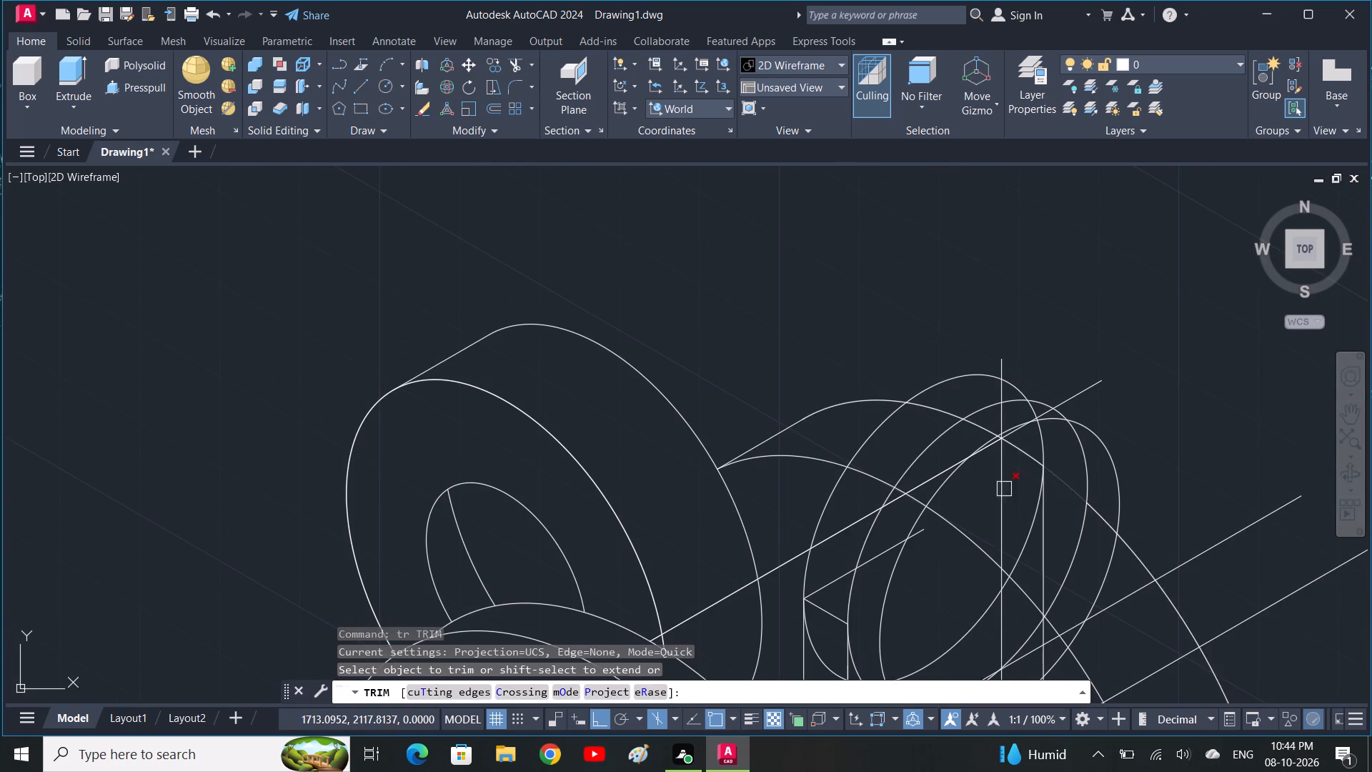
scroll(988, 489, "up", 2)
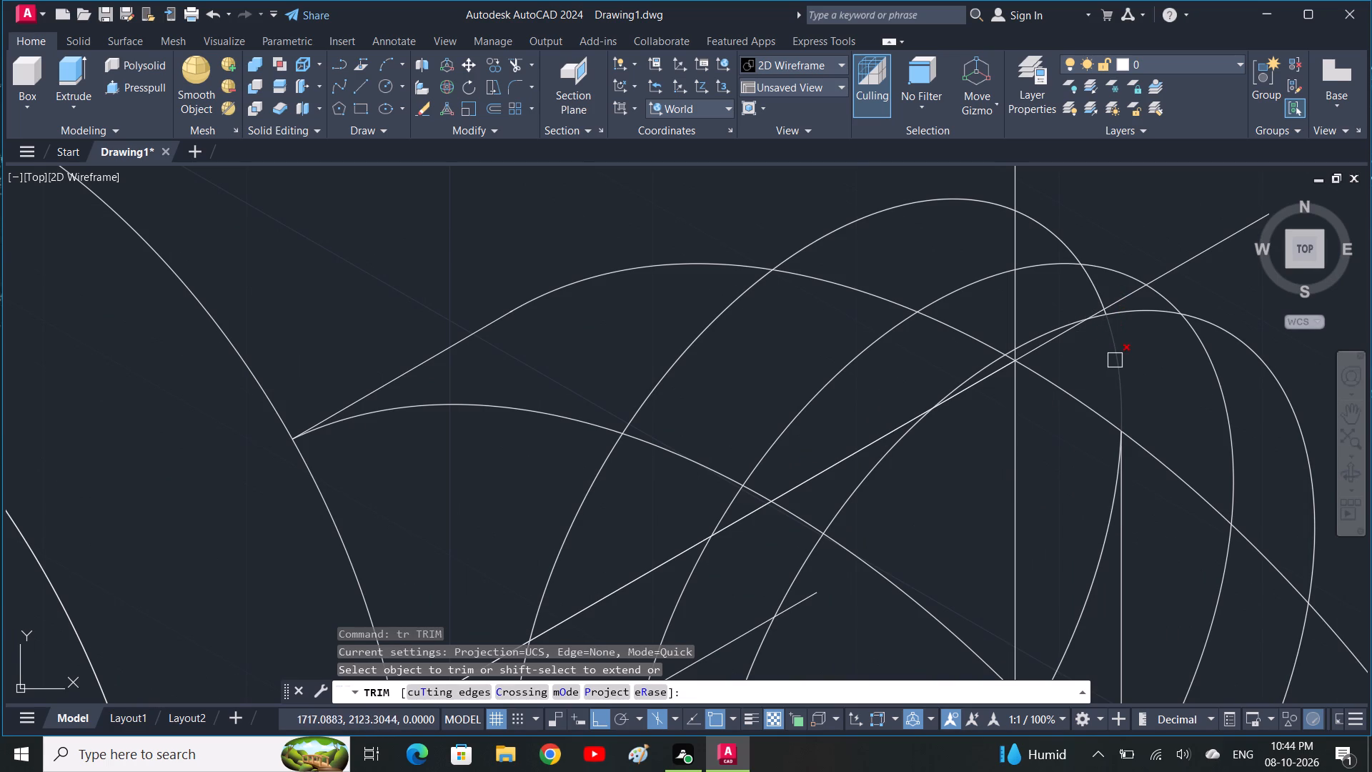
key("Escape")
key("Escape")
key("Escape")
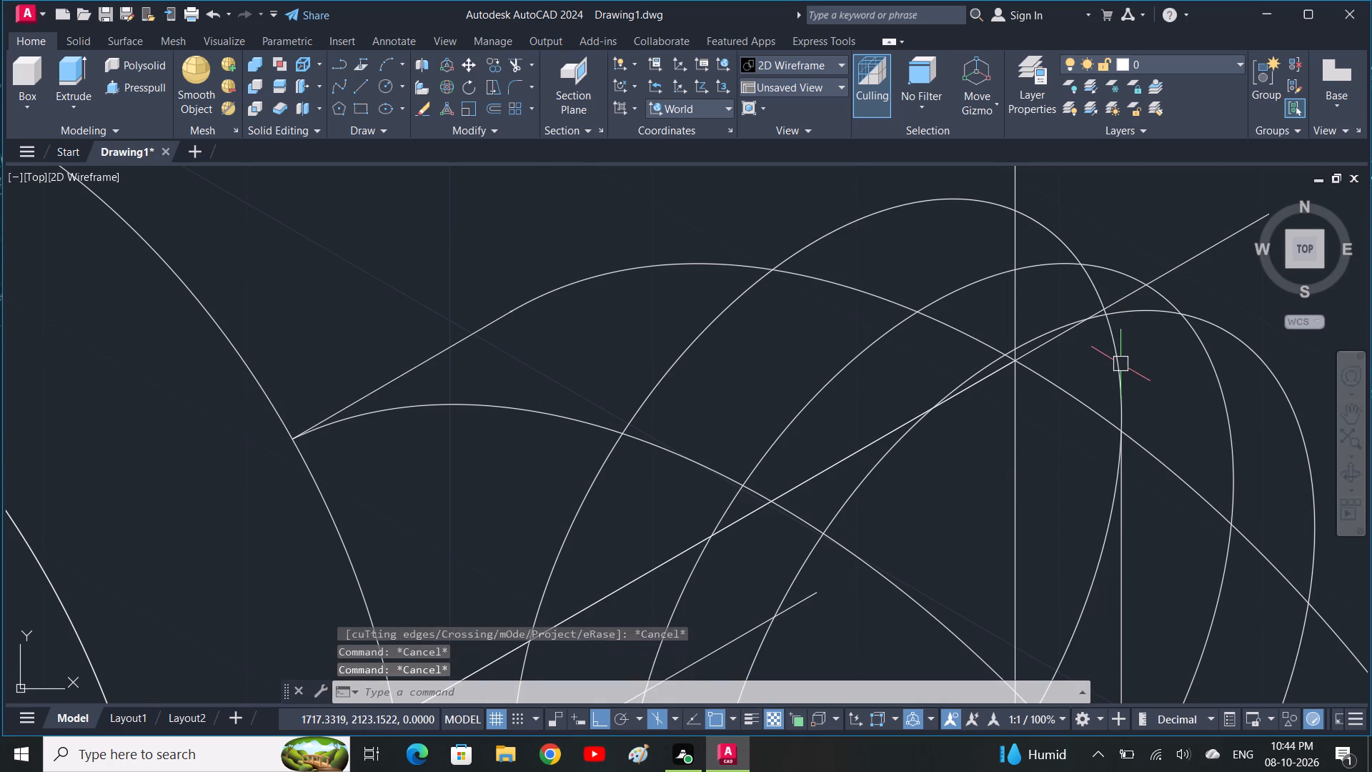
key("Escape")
Erase the long vertical centre line through the lug's isocircles.
scroll(1113, 374, "down", 2)
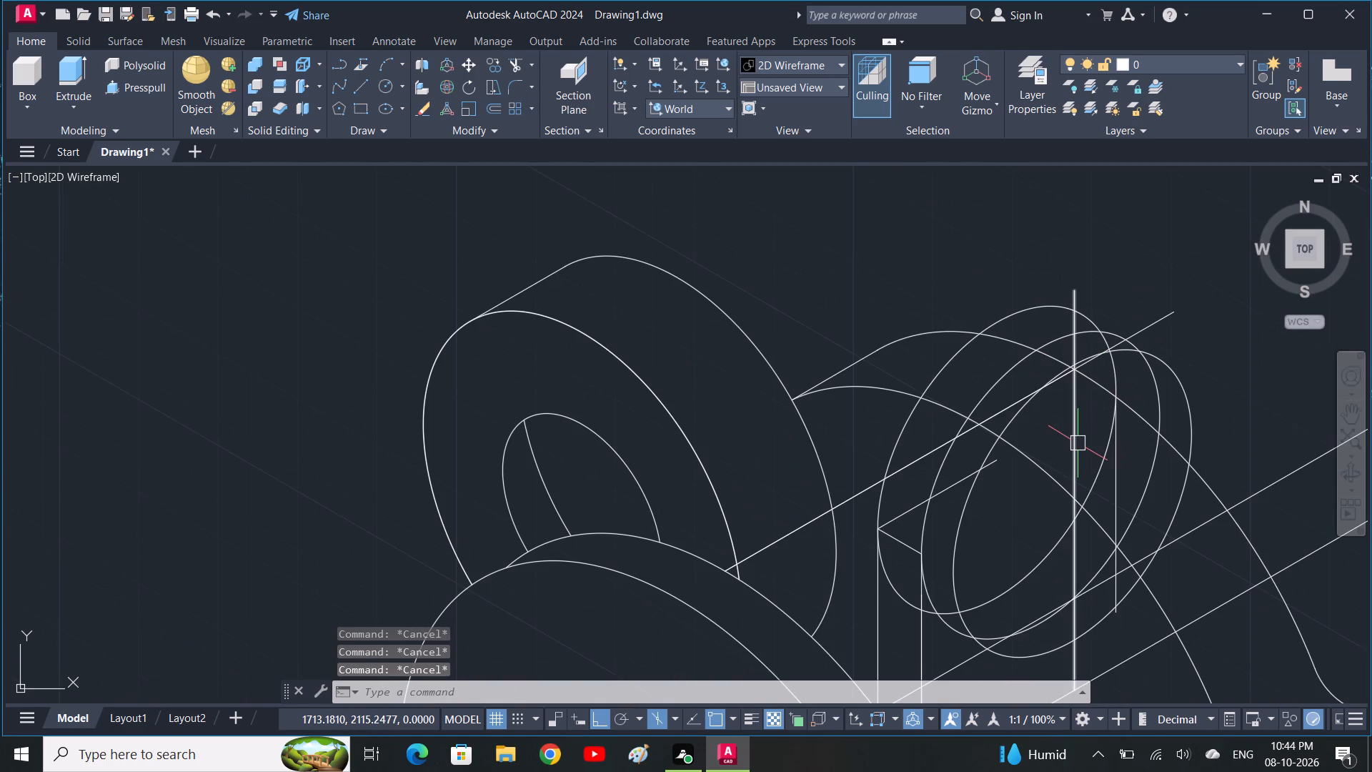
scroll(1075, 446, "down", 2)
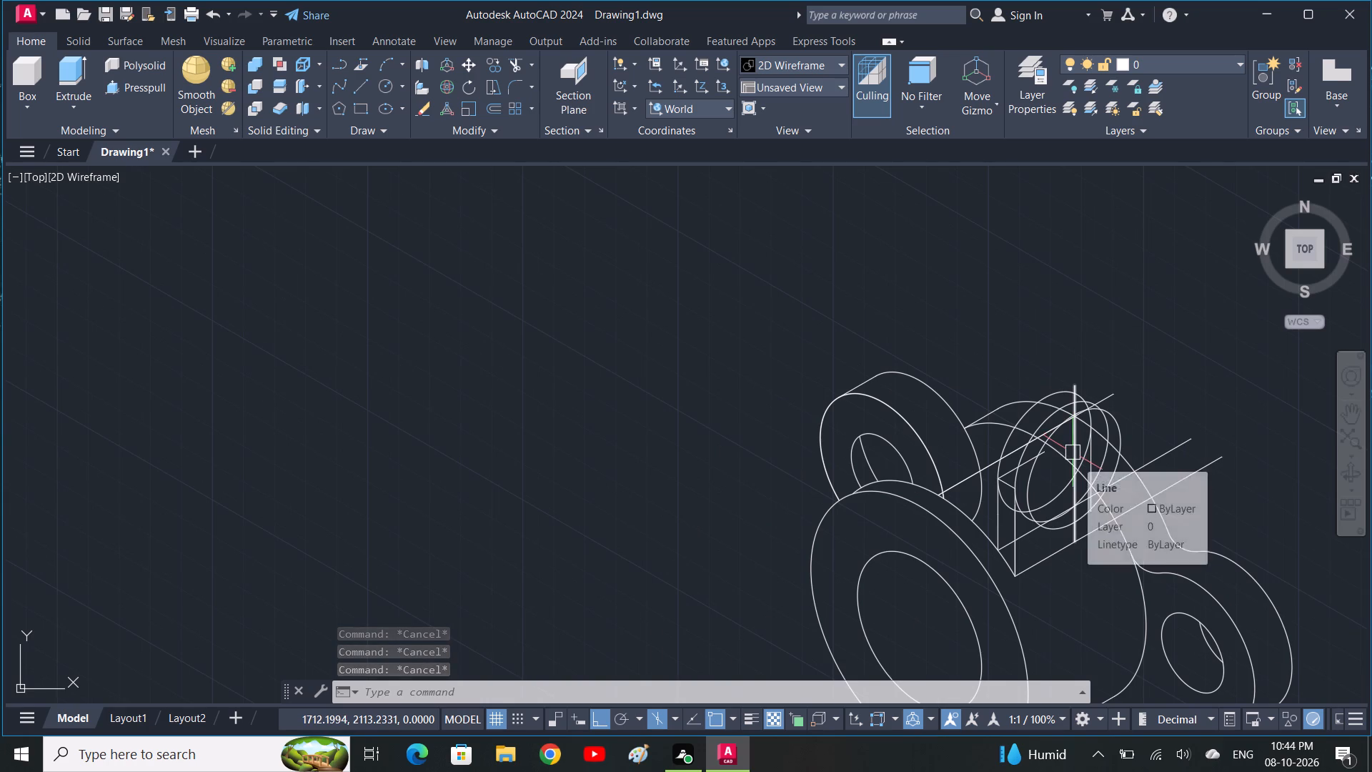
scroll(1073, 453, "up", 2)
left_click(1073, 453)
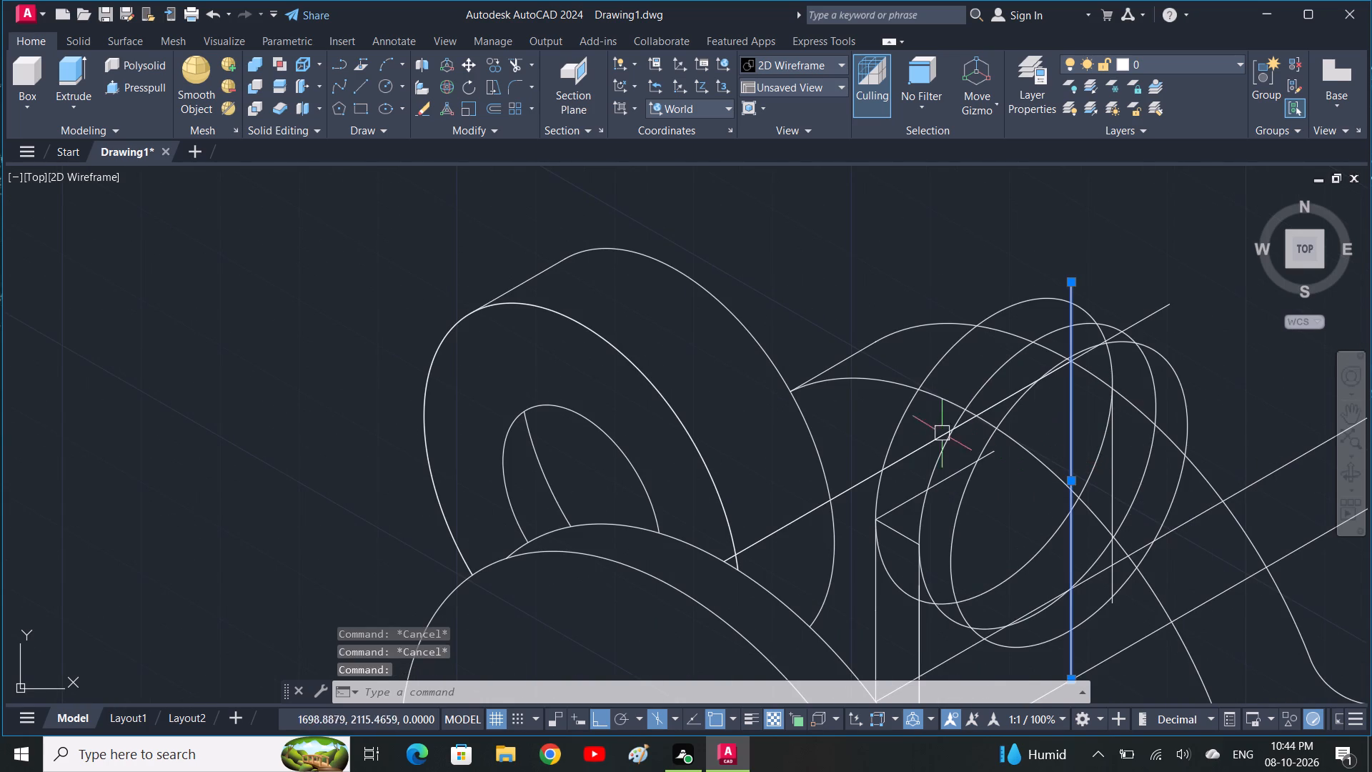
key("Delete")
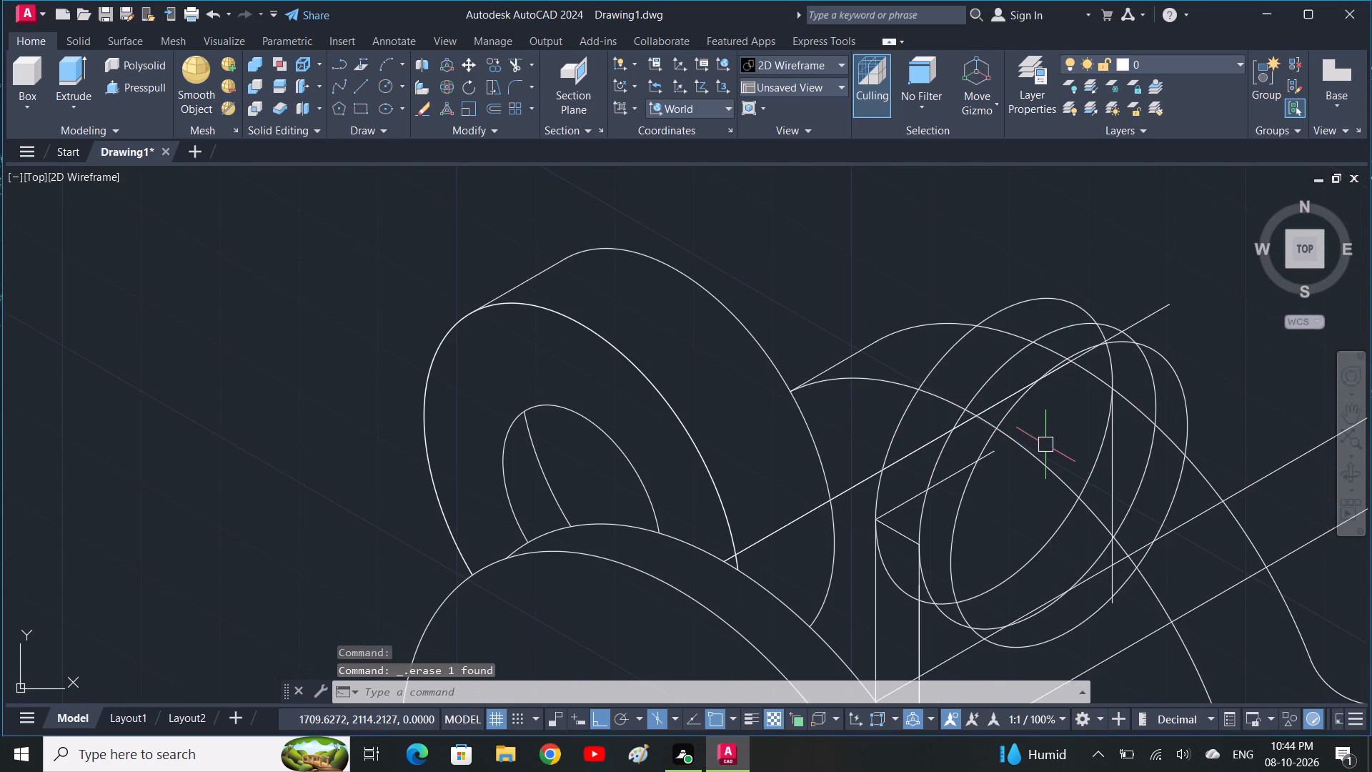
Draw a 330° edge line joining the upper outer side of the lug's rear isocircle to the middle isocircle.
type("l")
key("space")
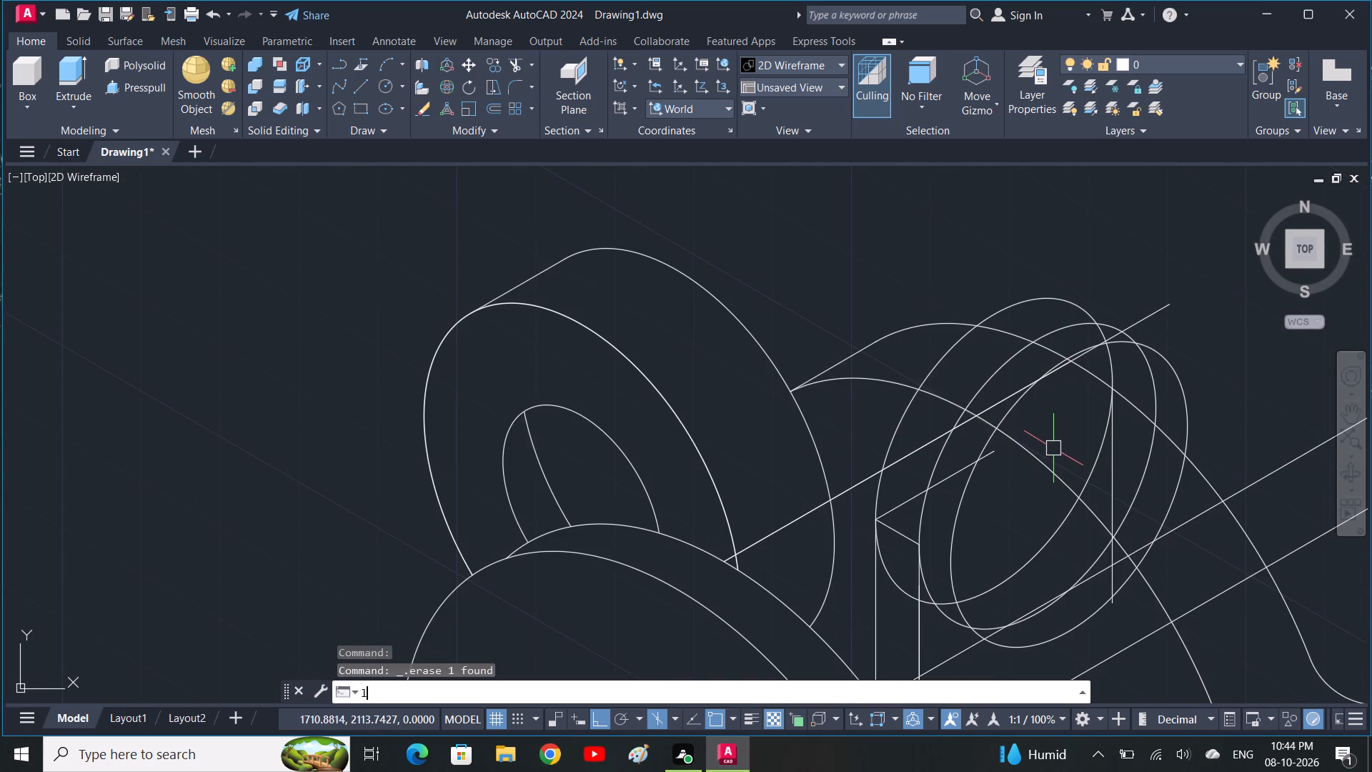
left_click(1075, 305)
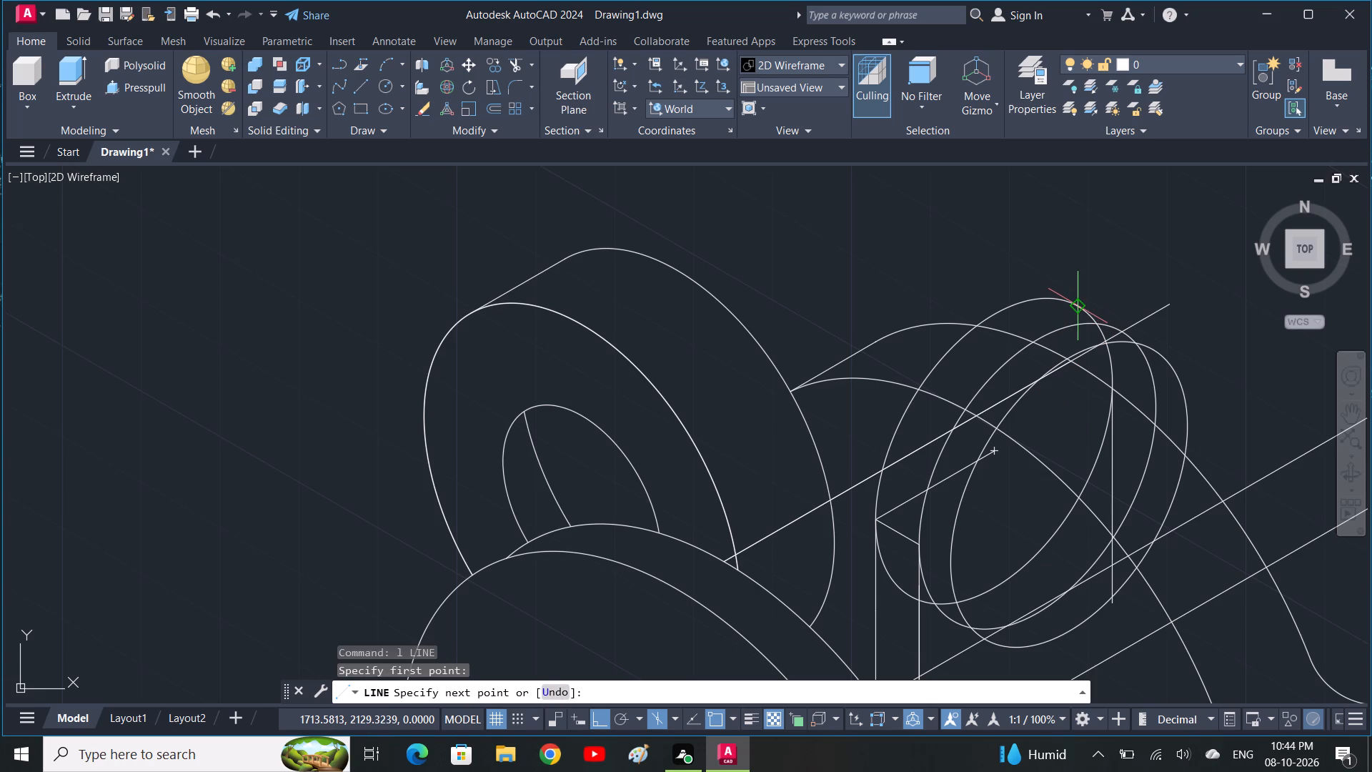
left_click(1118, 328)
key("space")
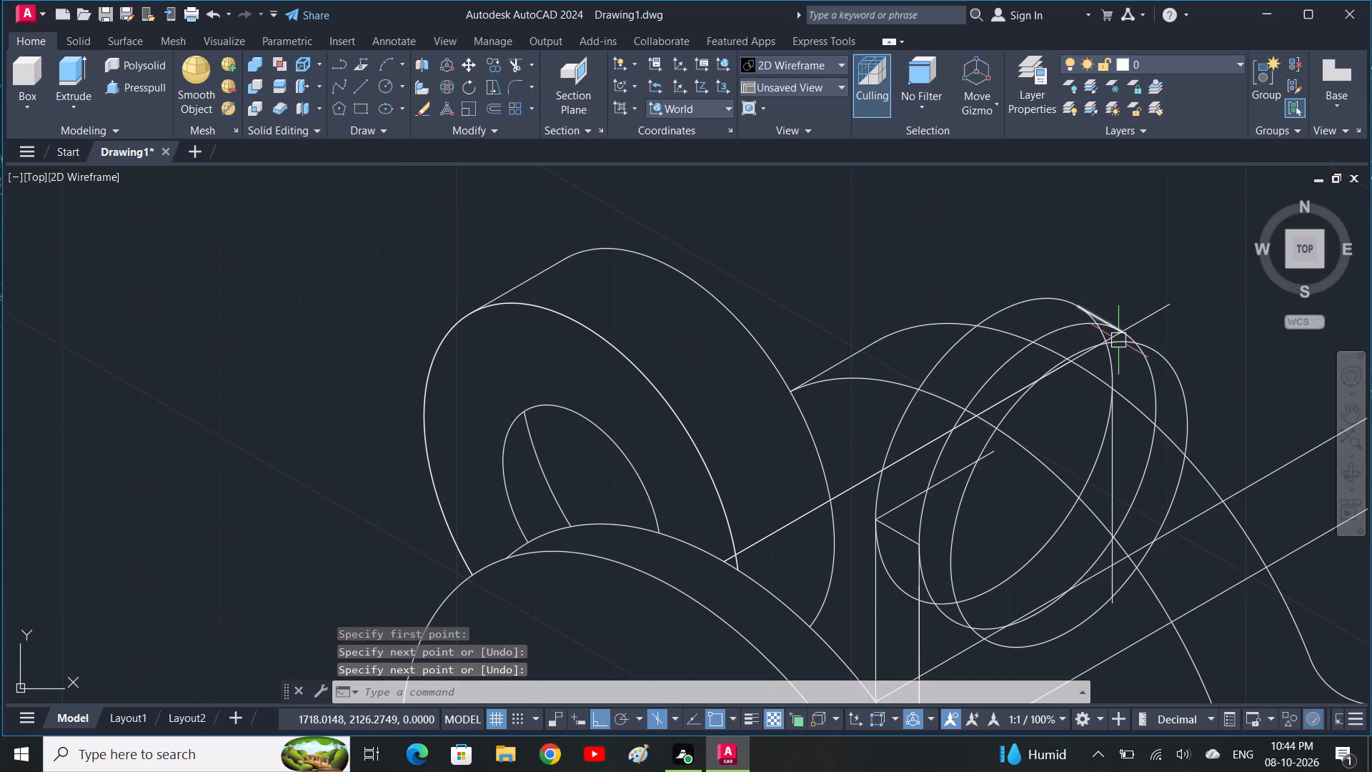
Trim the upper part of the rear lug isocircle beneath the new joining edge, up to the long sloping line.
type("tr")
key("space")
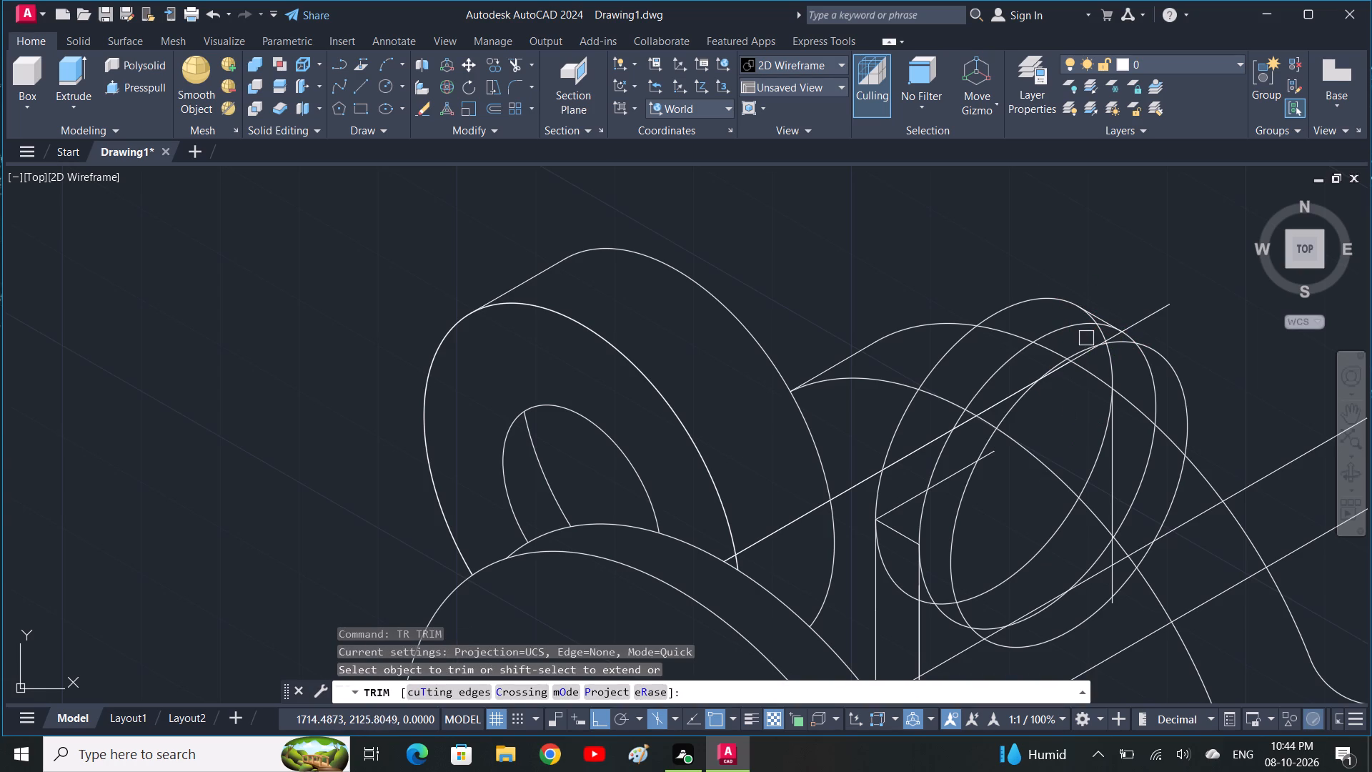
scroll(1086, 338, "up", 3)
left_click_drag(1142, 307, 1129, 307)
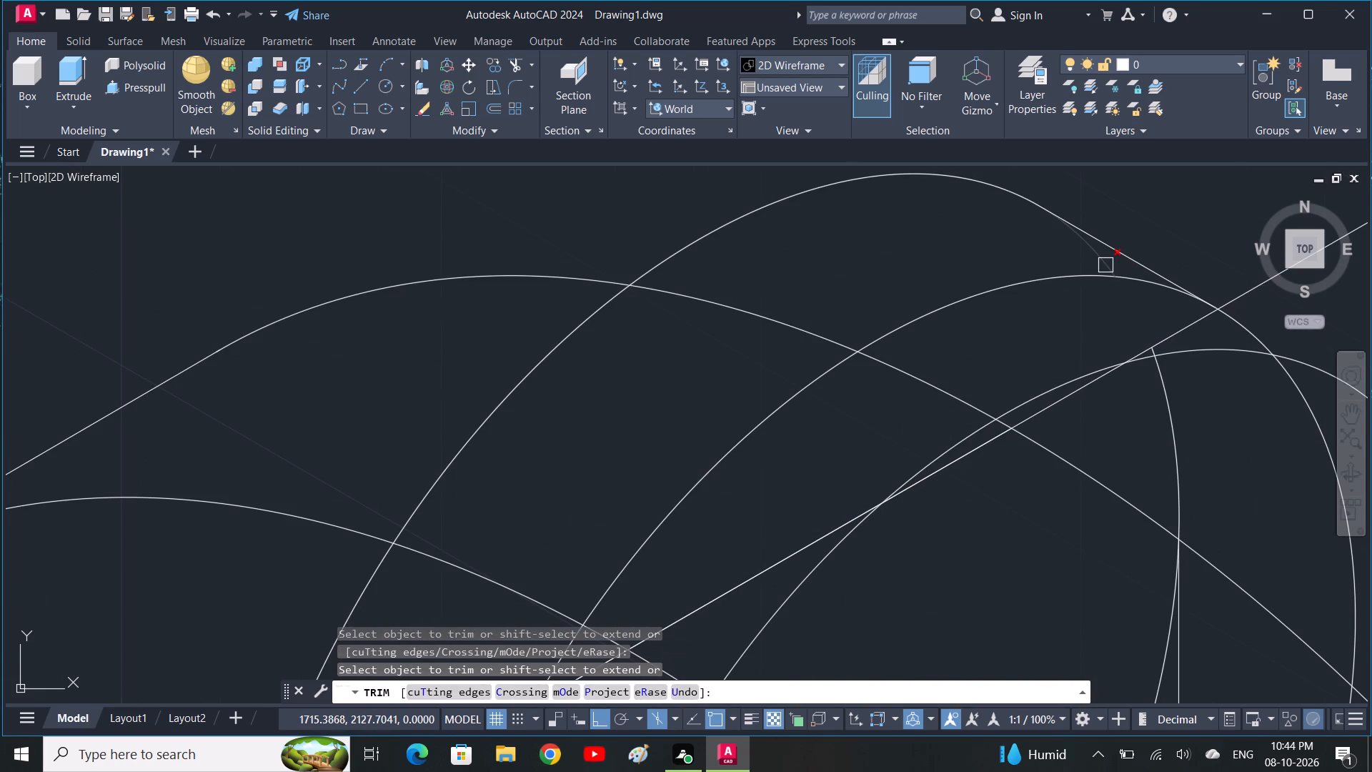
left_click(1105, 263)
Trim the long sloping line and the outer flange arc where they cross the lug's three isocircles.
scroll(1138, 326, "down", 1)
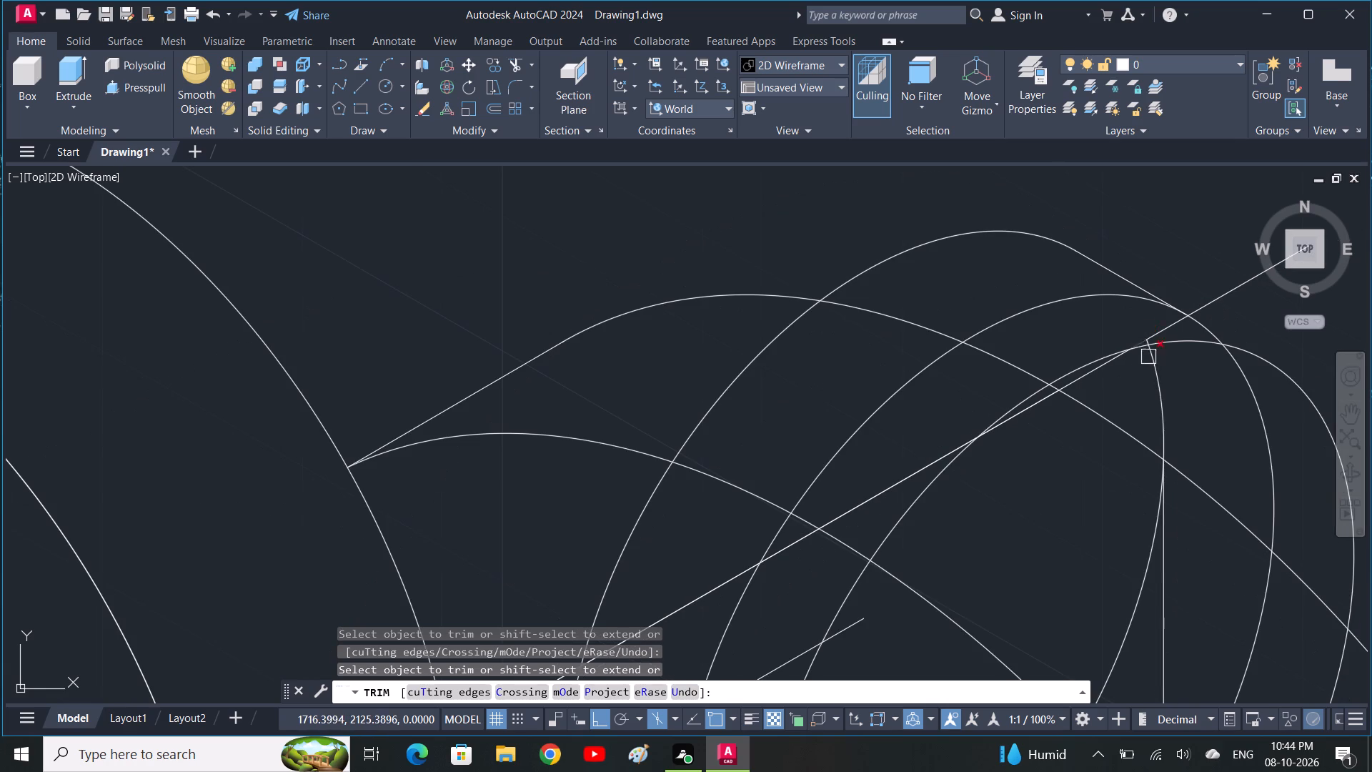
scroll(1063, 434, "down", 1)
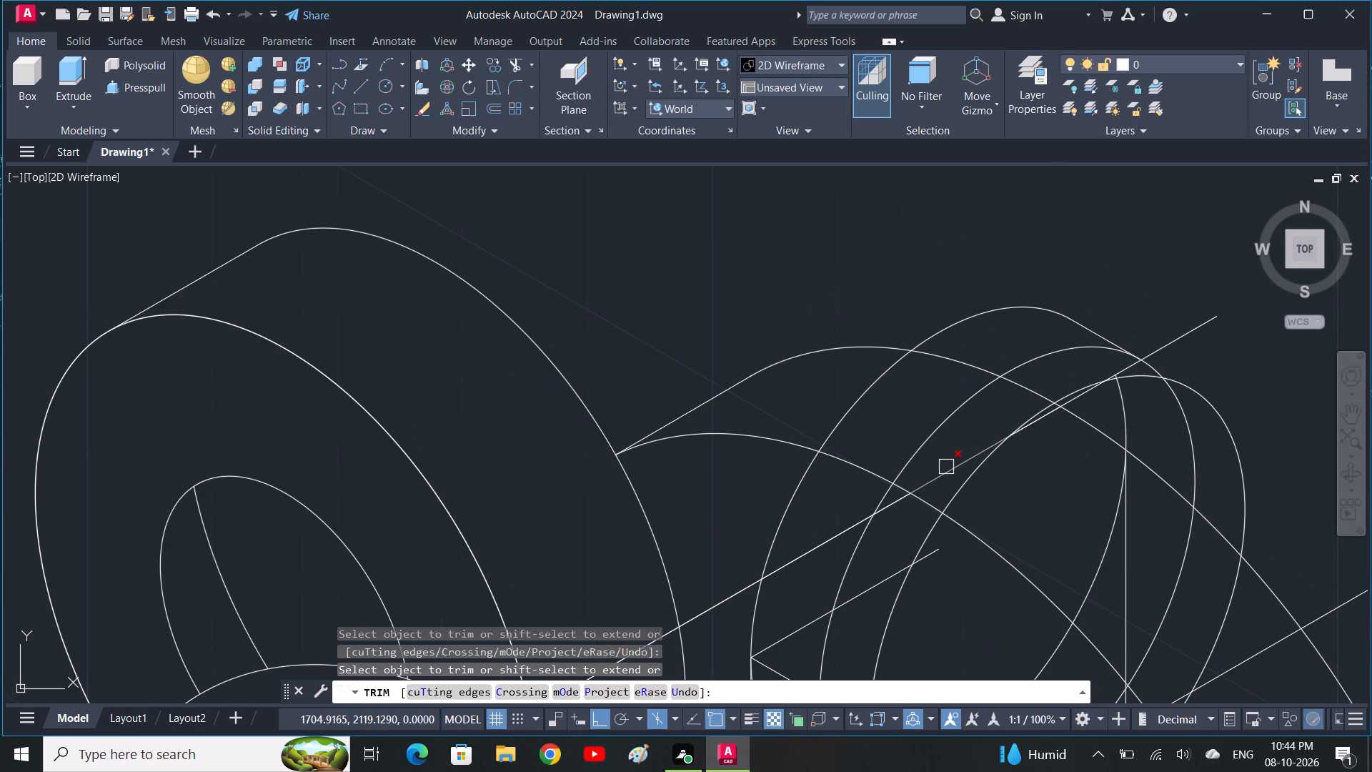
left_click(946, 467)
left_click(955, 469)
scroll(1060, 413, "up", 2)
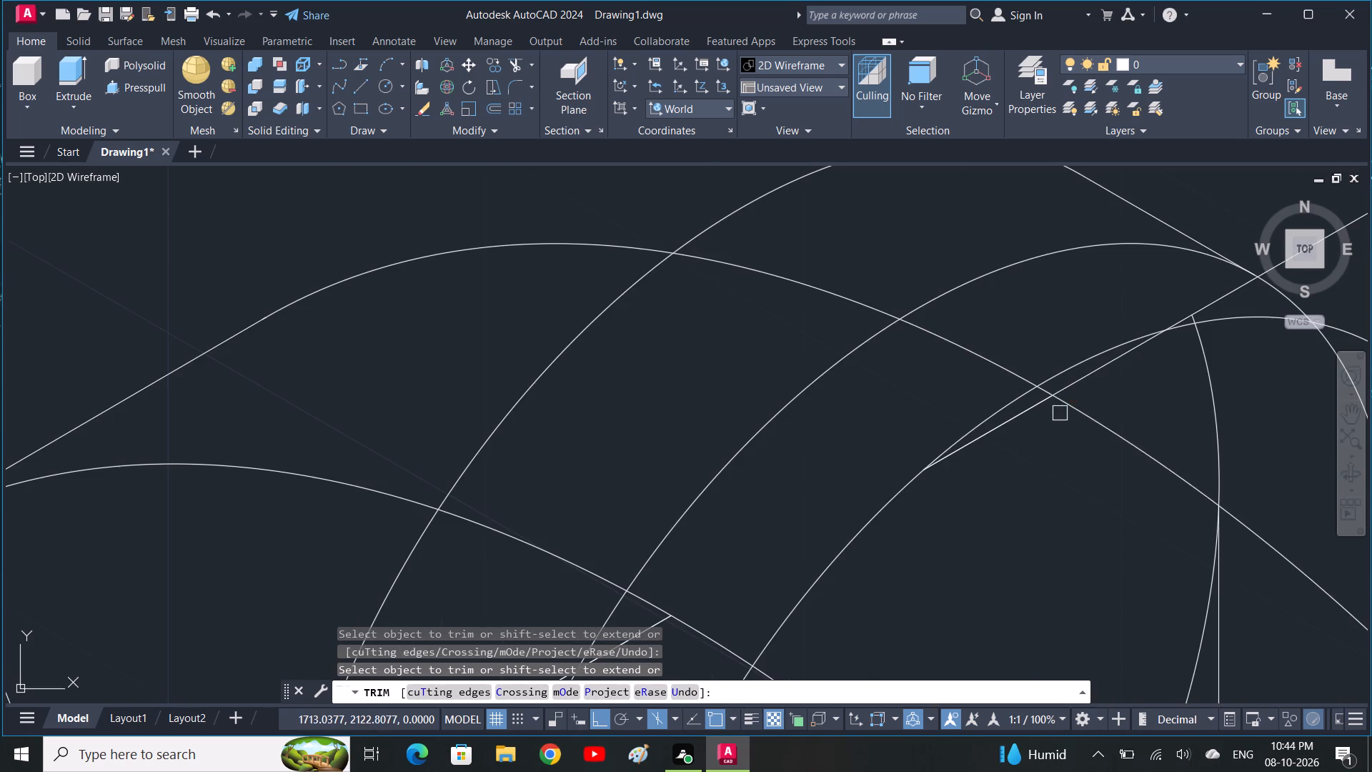
left_click(1070, 388)
left_click(1052, 404)
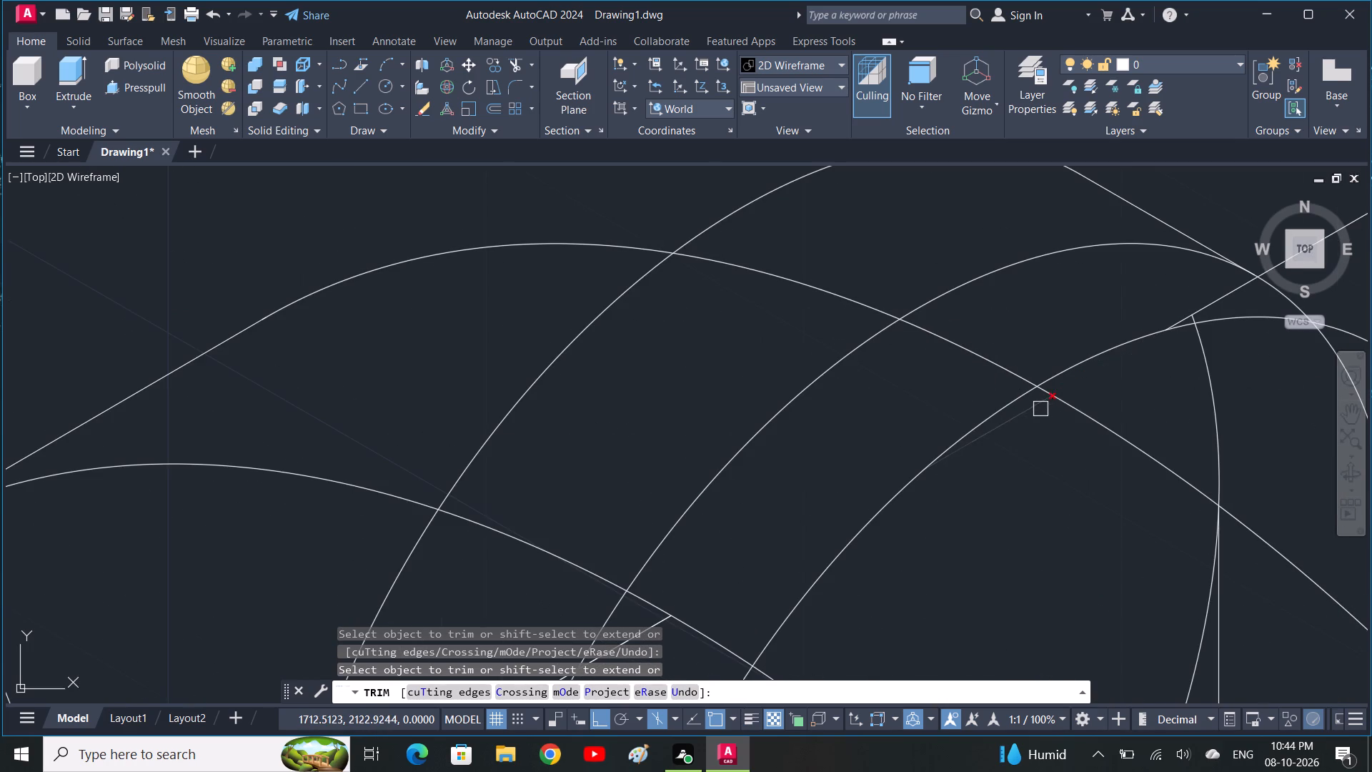
left_click(1040, 409)
left_click(1052, 408)
left_click(1075, 408)
left_click(1013, 374)
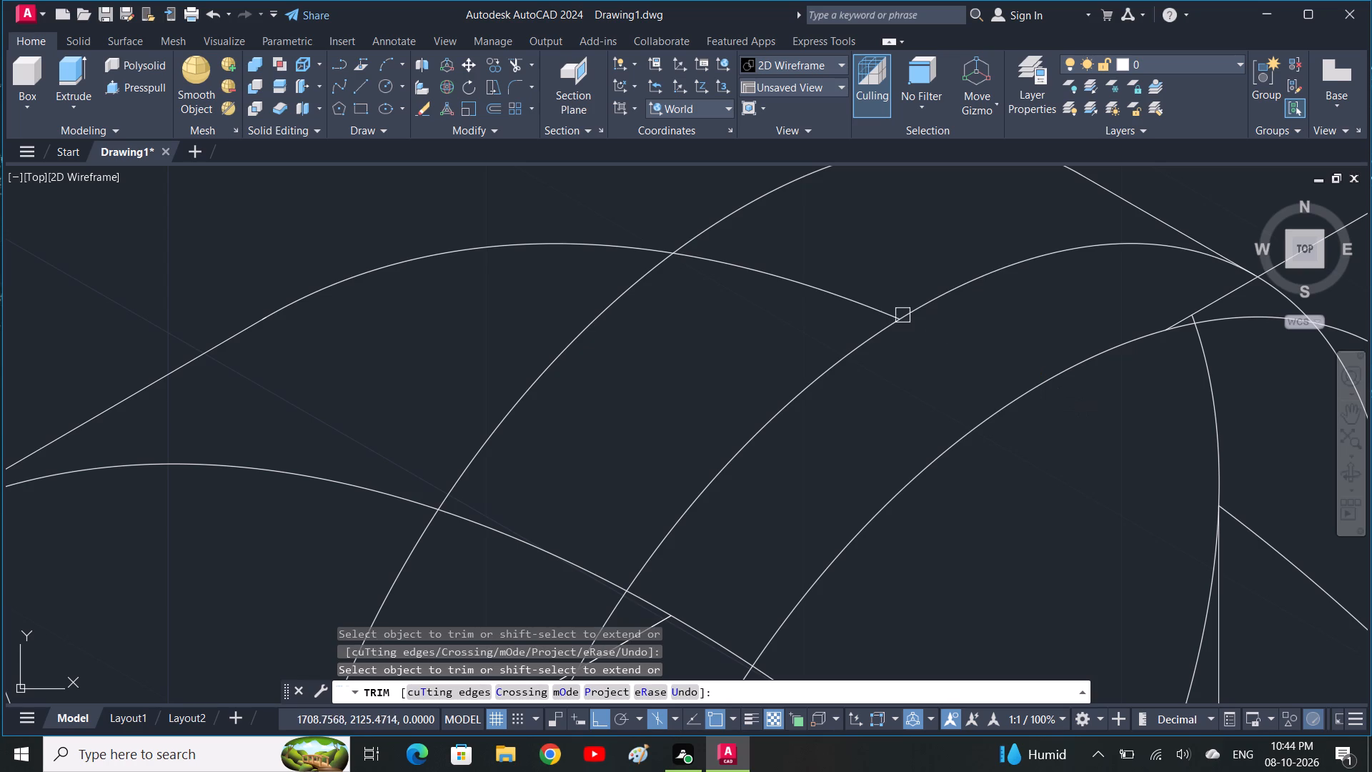
left_click(871, 310)
Trim the vertical line and the rear isocircle's leftover arc inside the front isocircle, including its short stub at the top.
scroll(900, 345, "down", 2)
left_click(1063, 427)
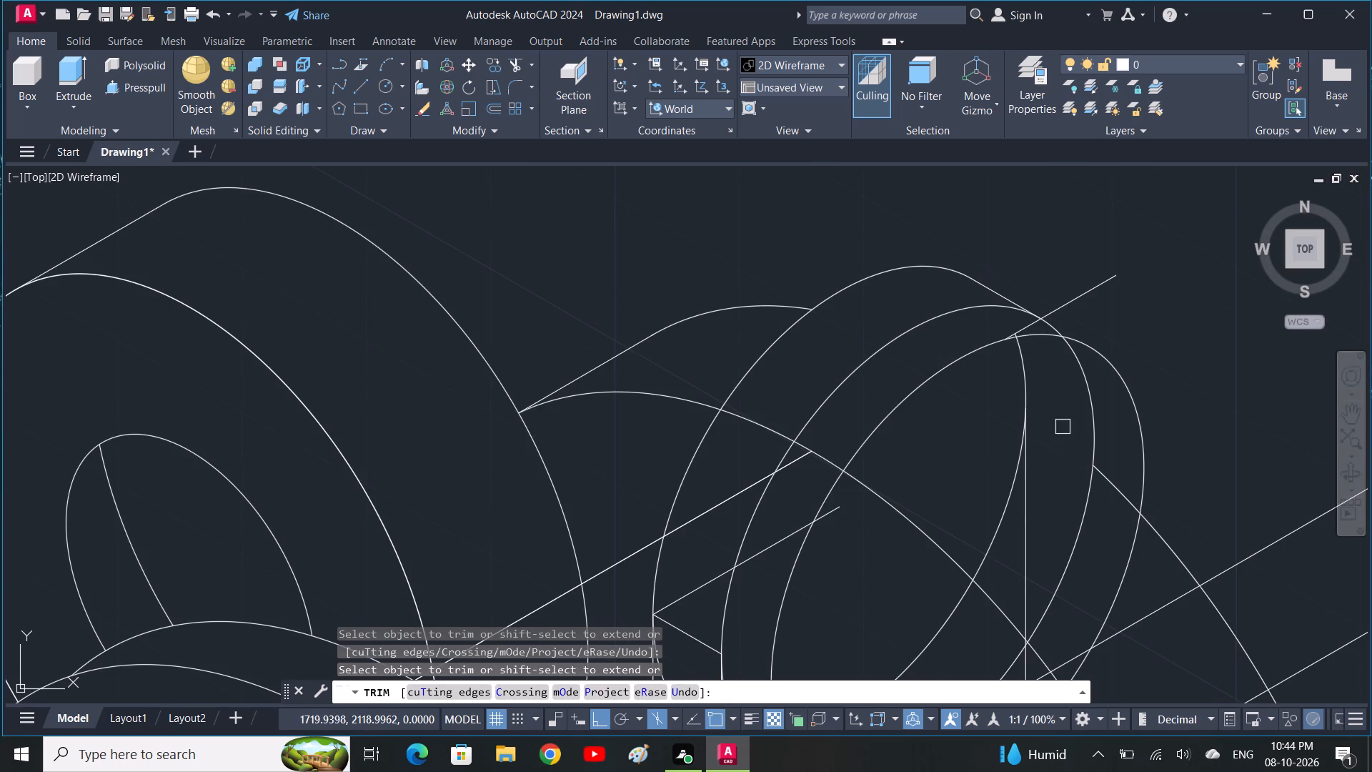
left_click(1028, 510)
left_click(1023, 454)
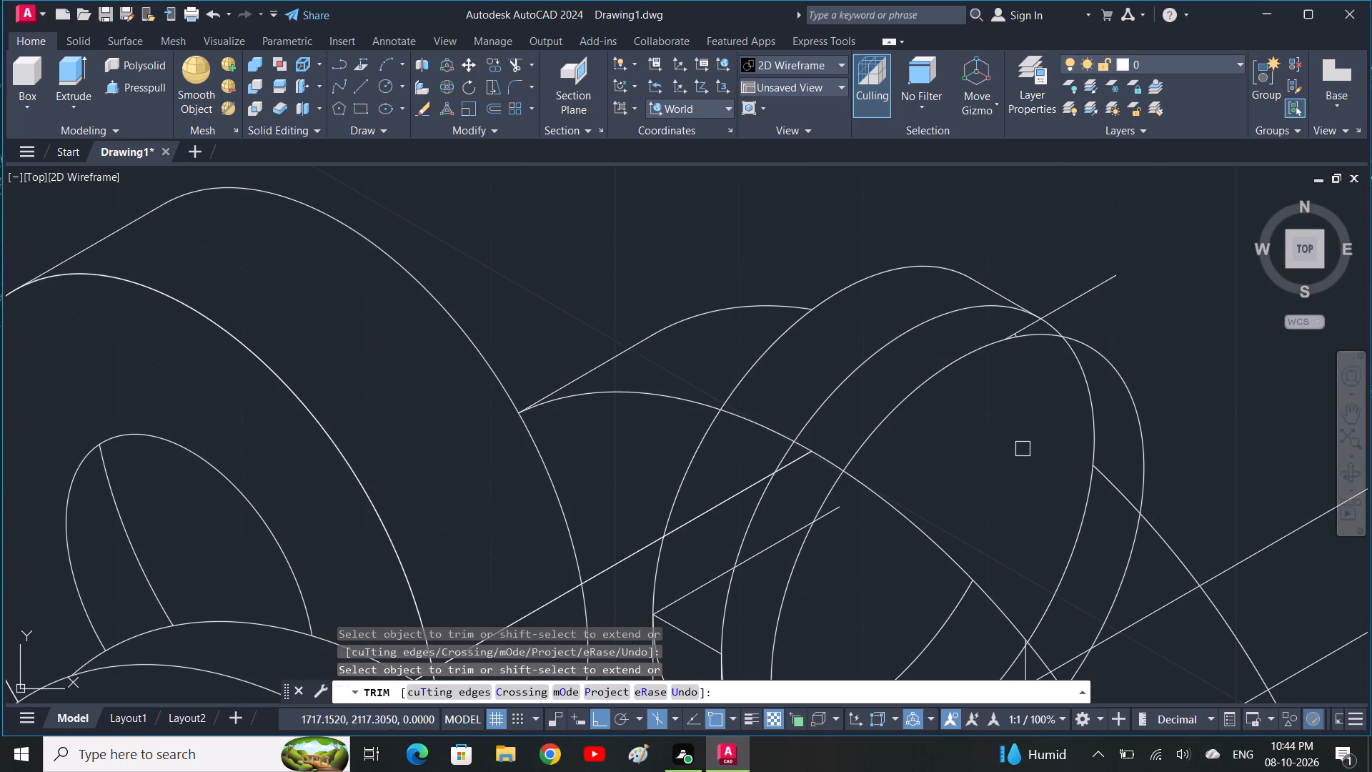
scroll(1037, 386, "up", 4)
middle_click_drag(1003, 338, 1058, 568)
scroll(1013, 437, "up", 1)
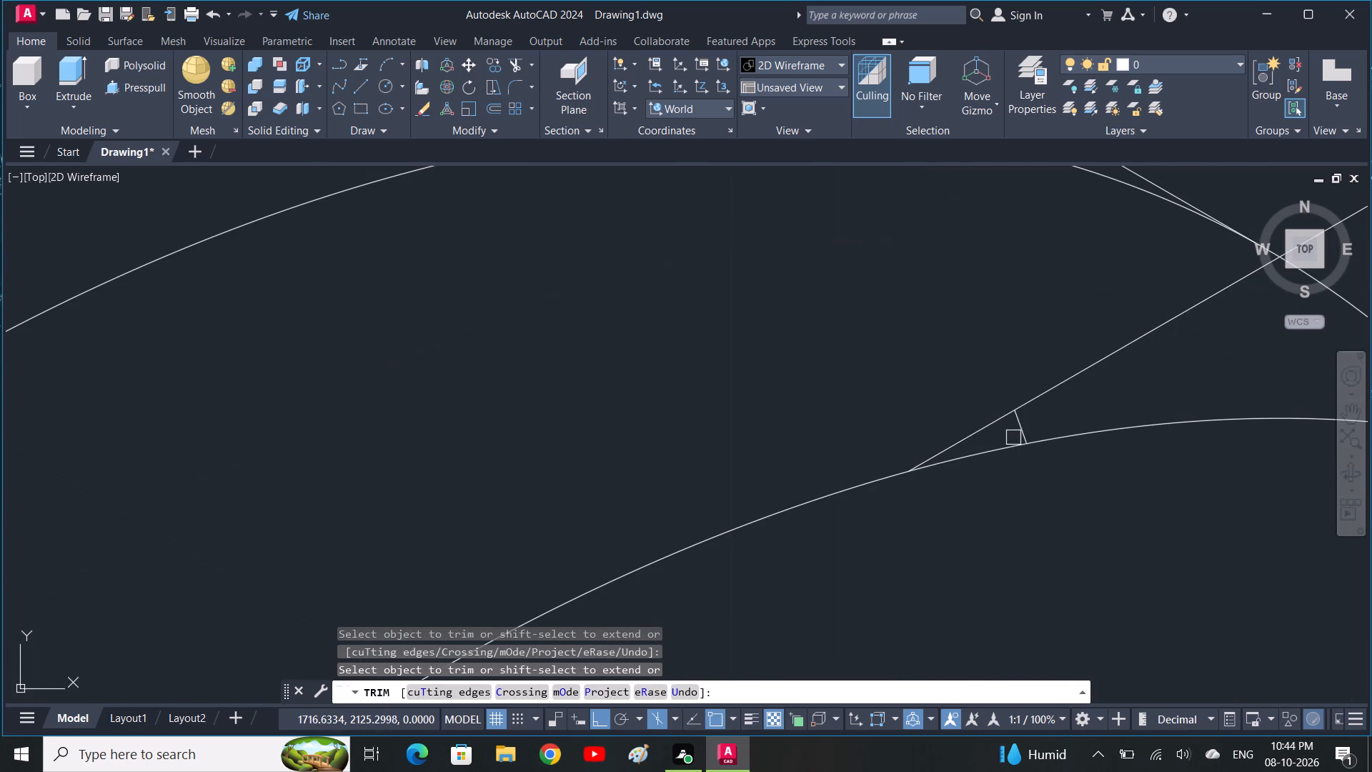
left_click(1018, 429)
Trim the leftover end of the sloping line at the upper outer side of the lug's isocircles.
scroll(1018, 435, "down", 6)
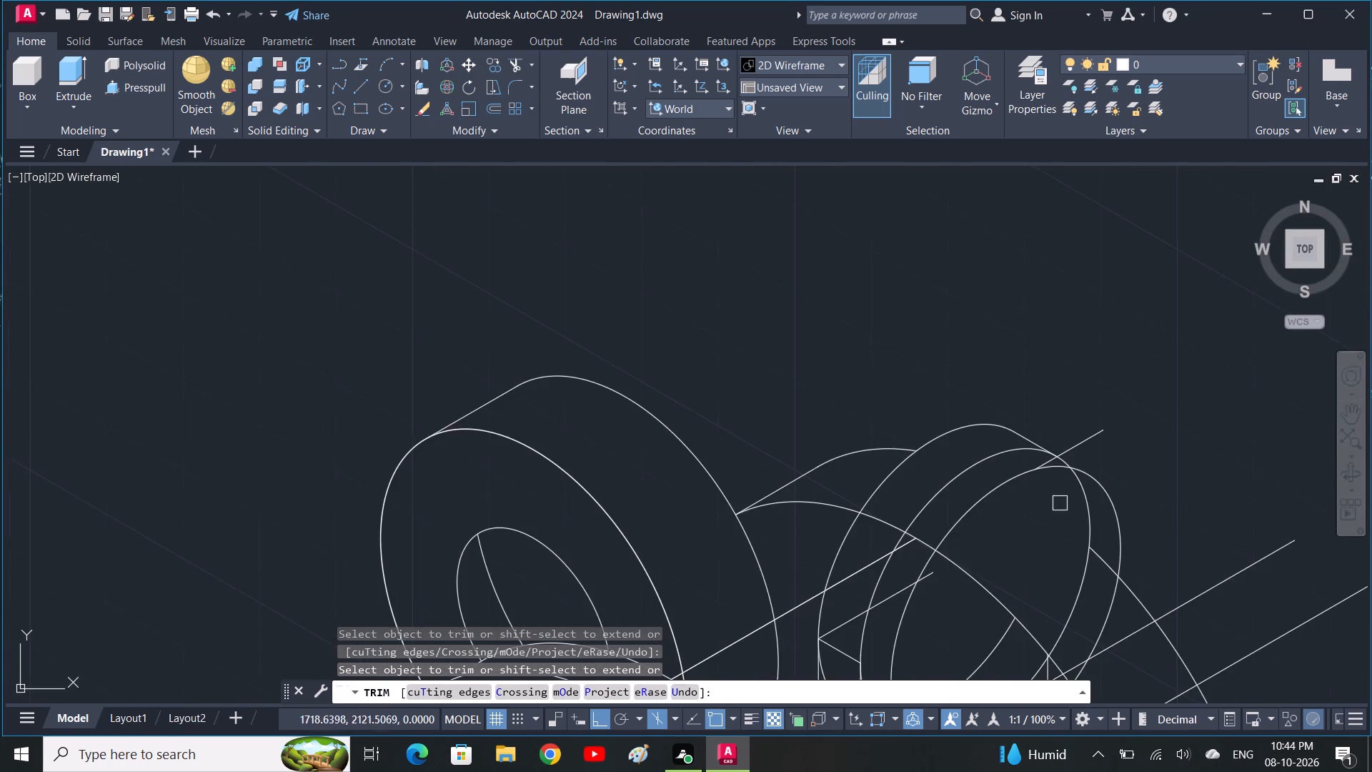
left_click(1085, 442)
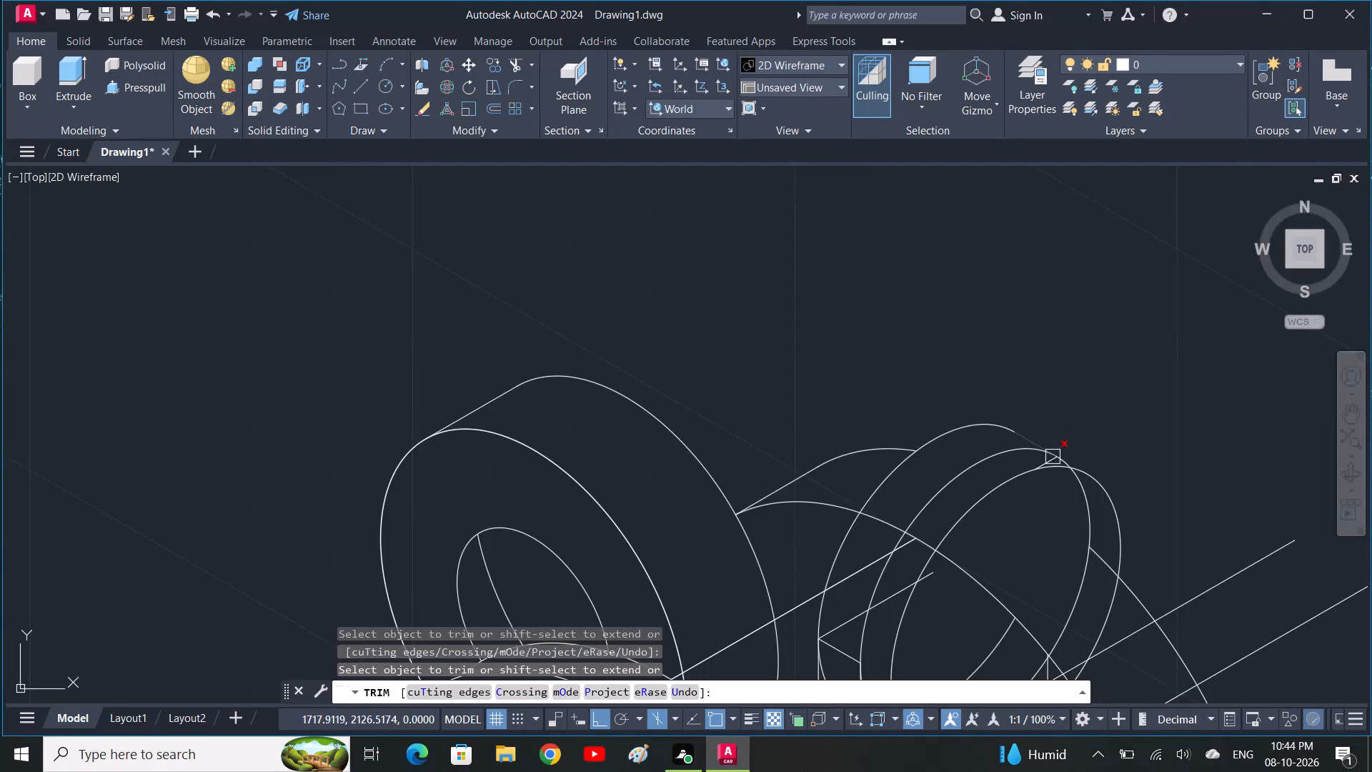
scroll(1053, 457, "up", 3)
left_click(1038, 475)
scroll(1038, 475, "down", 3)
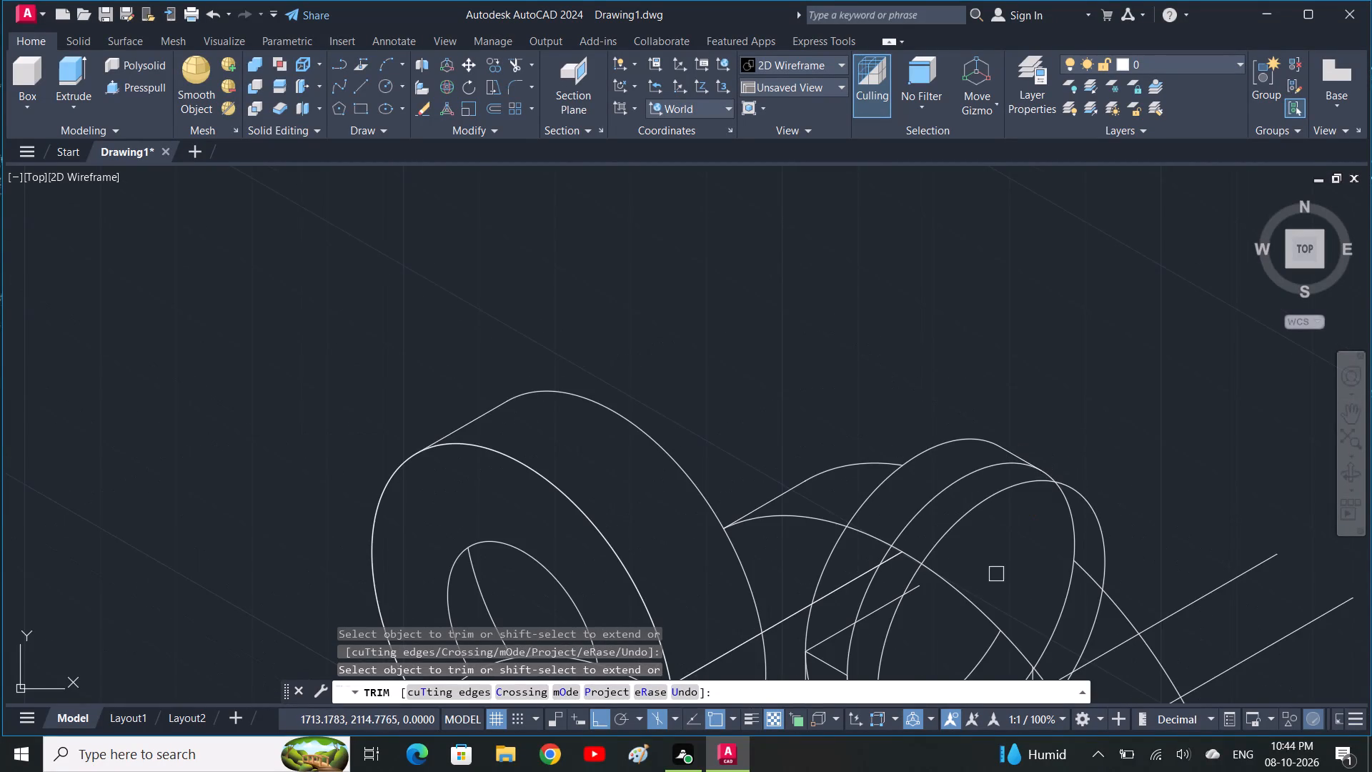
Trim the short sloping construction lines between the rear, middle and front isocircles of the lug.
middle_click_drag(996, 574, 1081, 450)
scroll(949, 490, "up", 2)
left_click(980, 474)
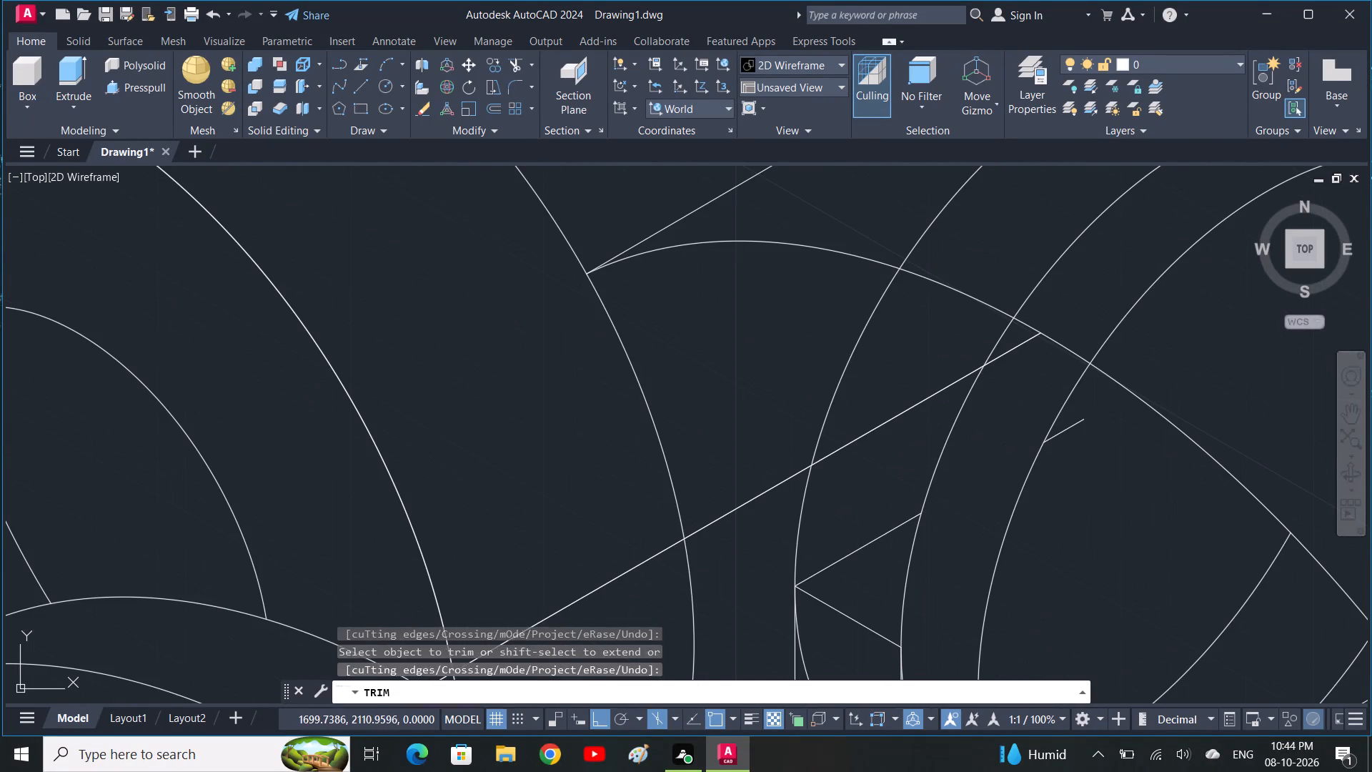
scroll(1073, 457, "up", 3)
left_click(1050, 336)
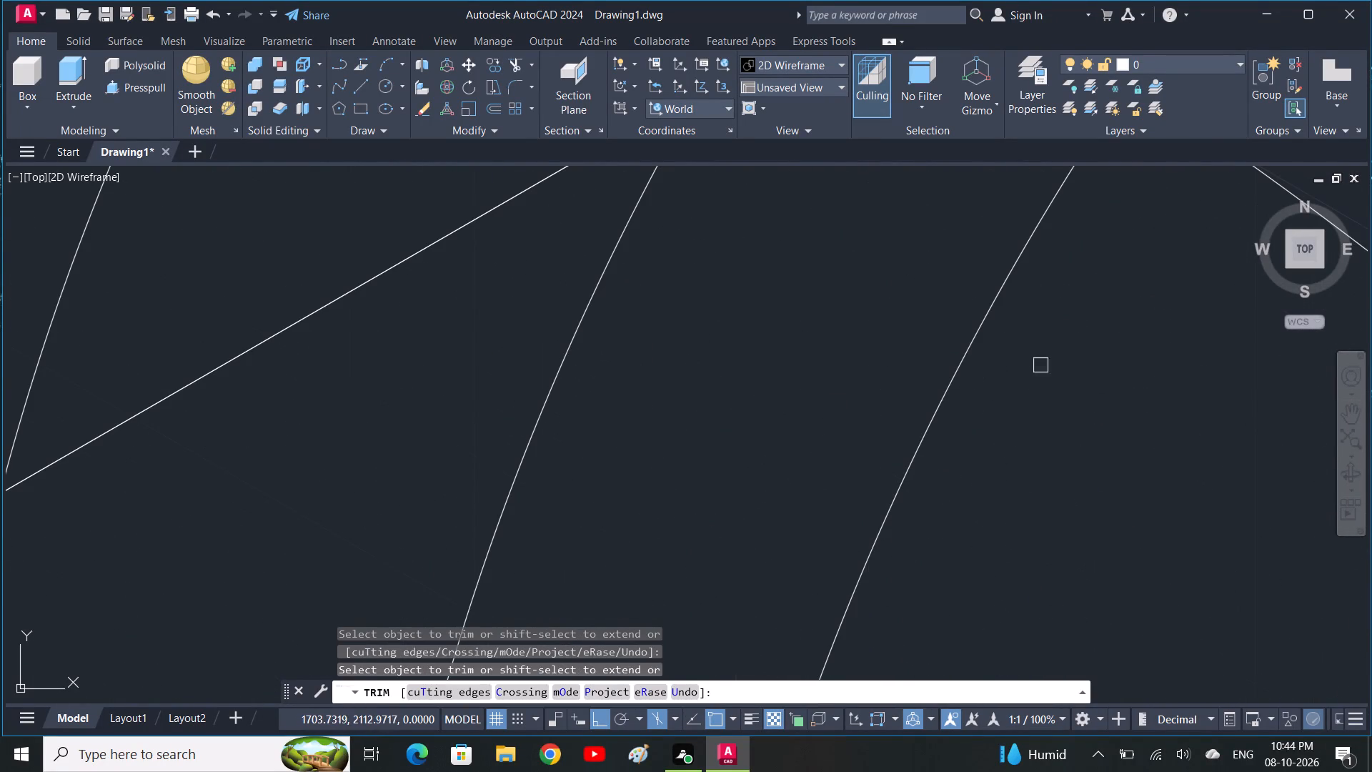
scroll(1039, 390, "down", 4)
scroll(917, 509, "up", 2)
left_click(898, 386)
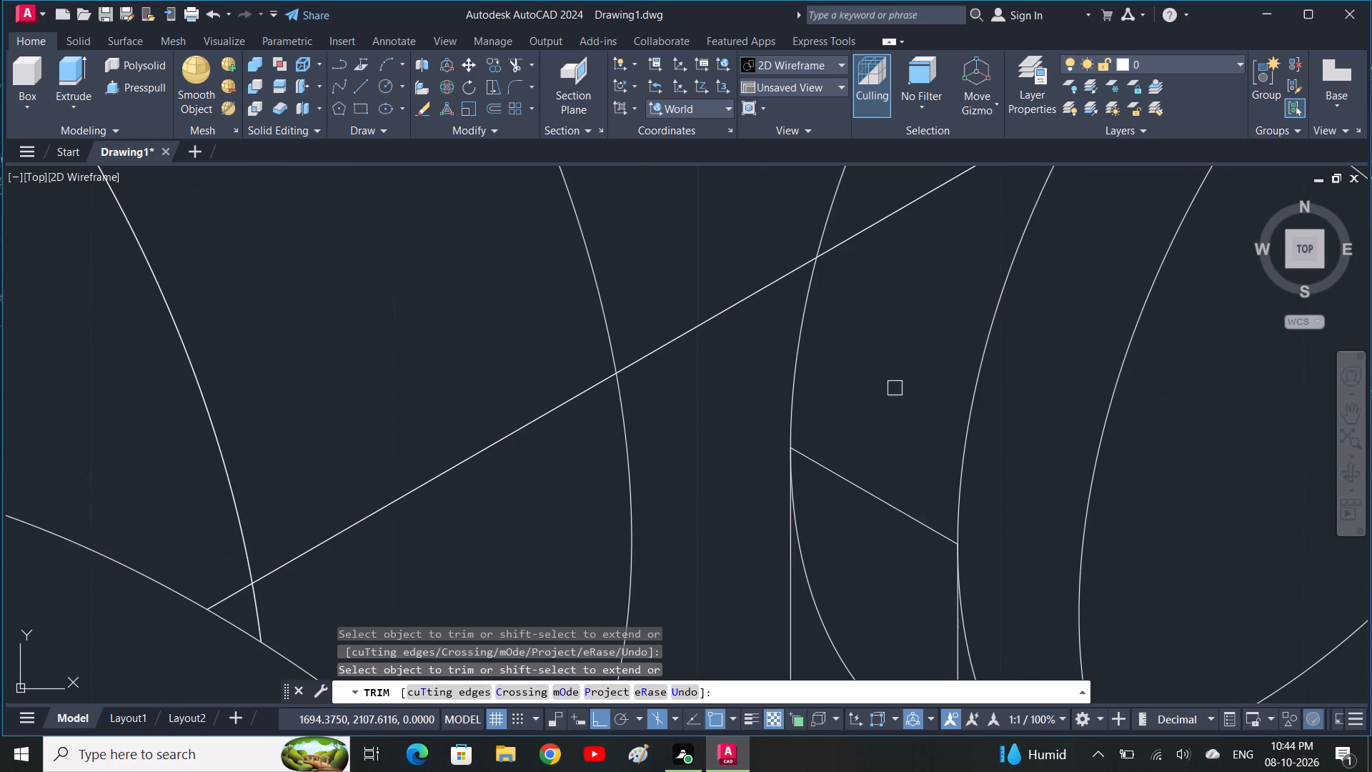
left_click(856, 485)
Trim the rear isocircle's lower arc from the rear vertical edge through to the inside of the front isocircle.
scroll(904, 540, "down", 2)
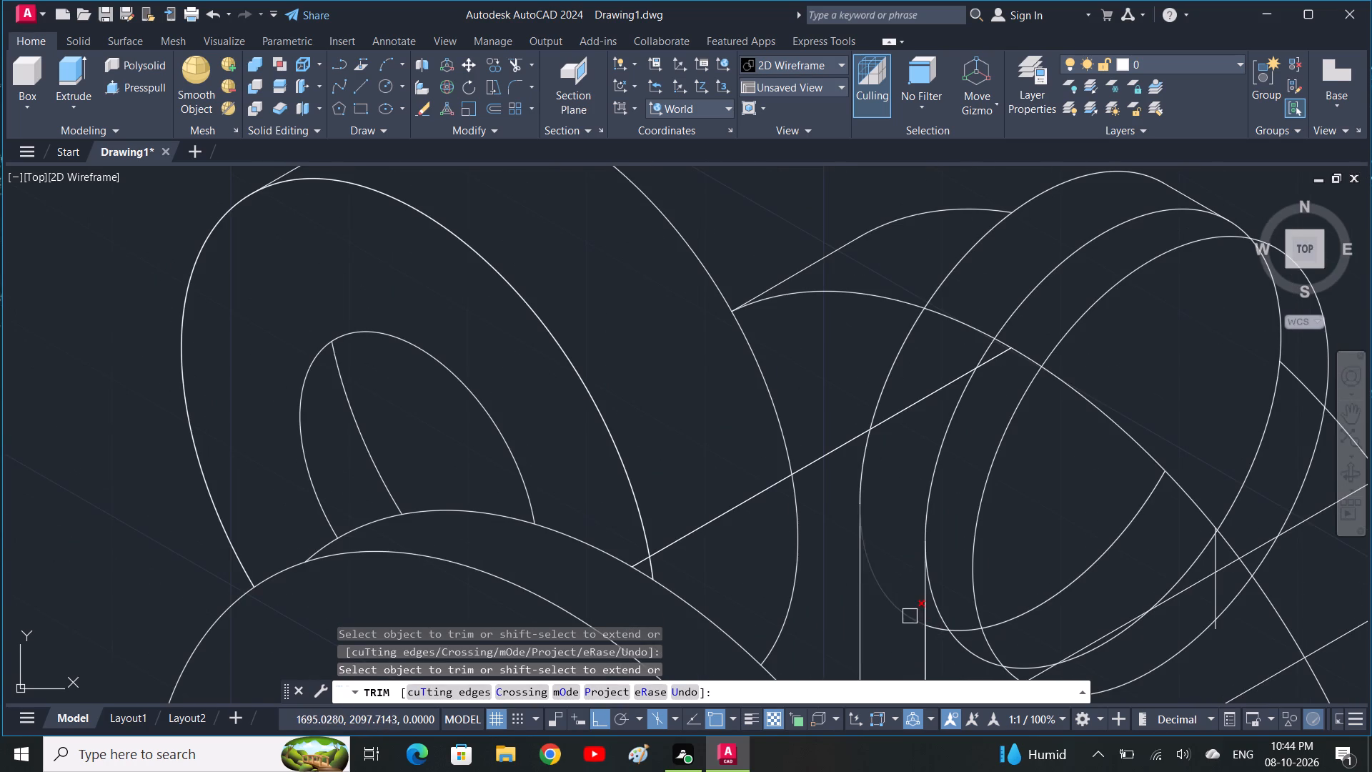
left_click(910, 616)
scroll(931, 641, "down", 3)
scroll(934, 640, "up", 6)
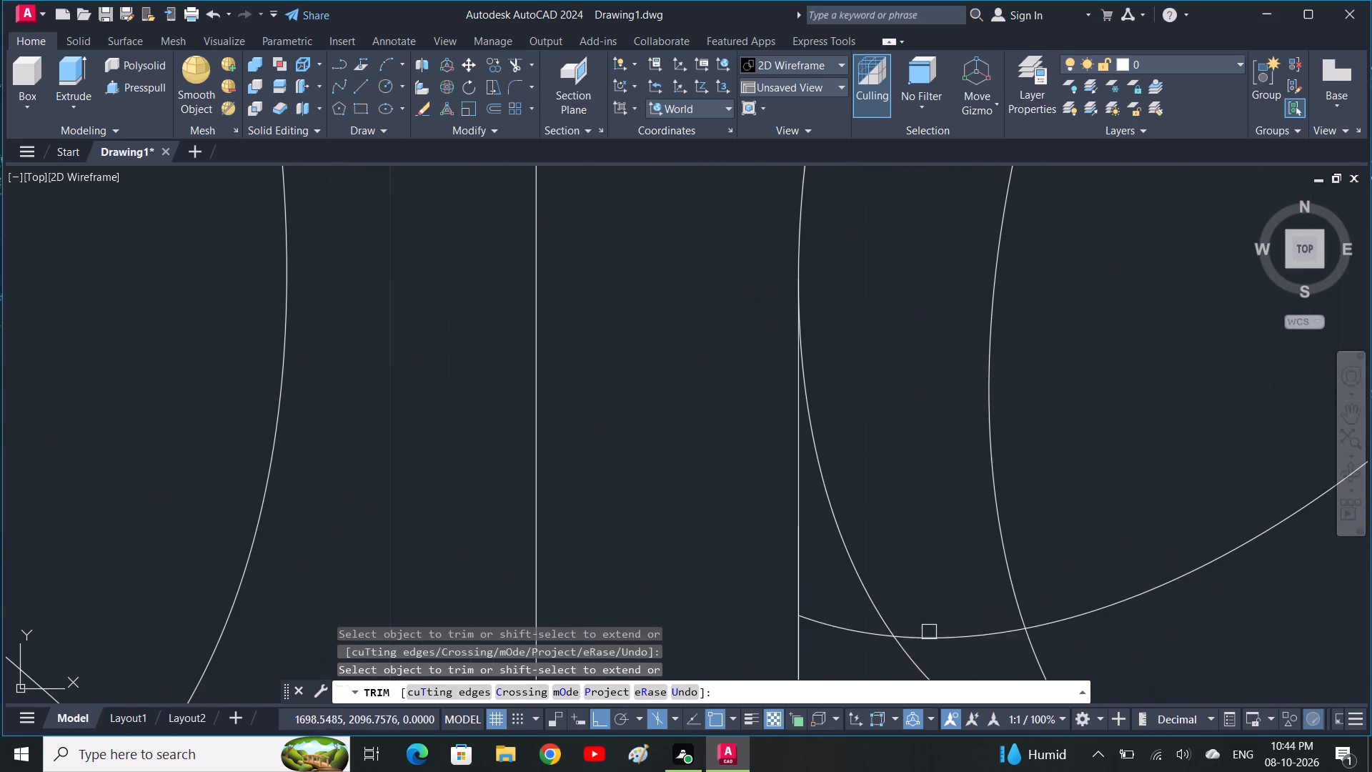
left_click(855, 636)
left_click(958, 633)
scroll(958, 633, "down", 3)
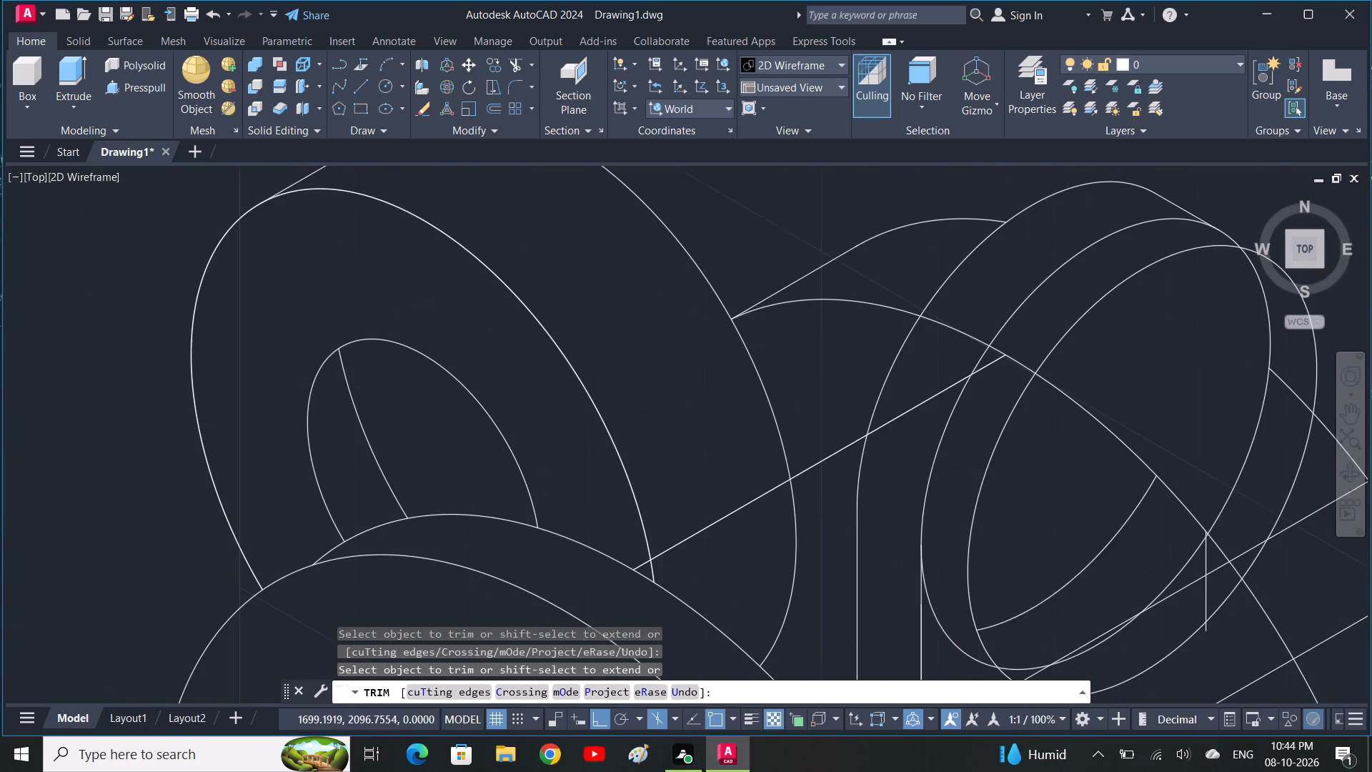
left_click(1086, 568)
Trim the middle isocircle's arc and the lower sloping line where they lie inside the front isocircle.
scroll(1086, 568, "down", 2)
scroll(1086, 575, "up", 4)
scroll(1100, 608, "down", 2)
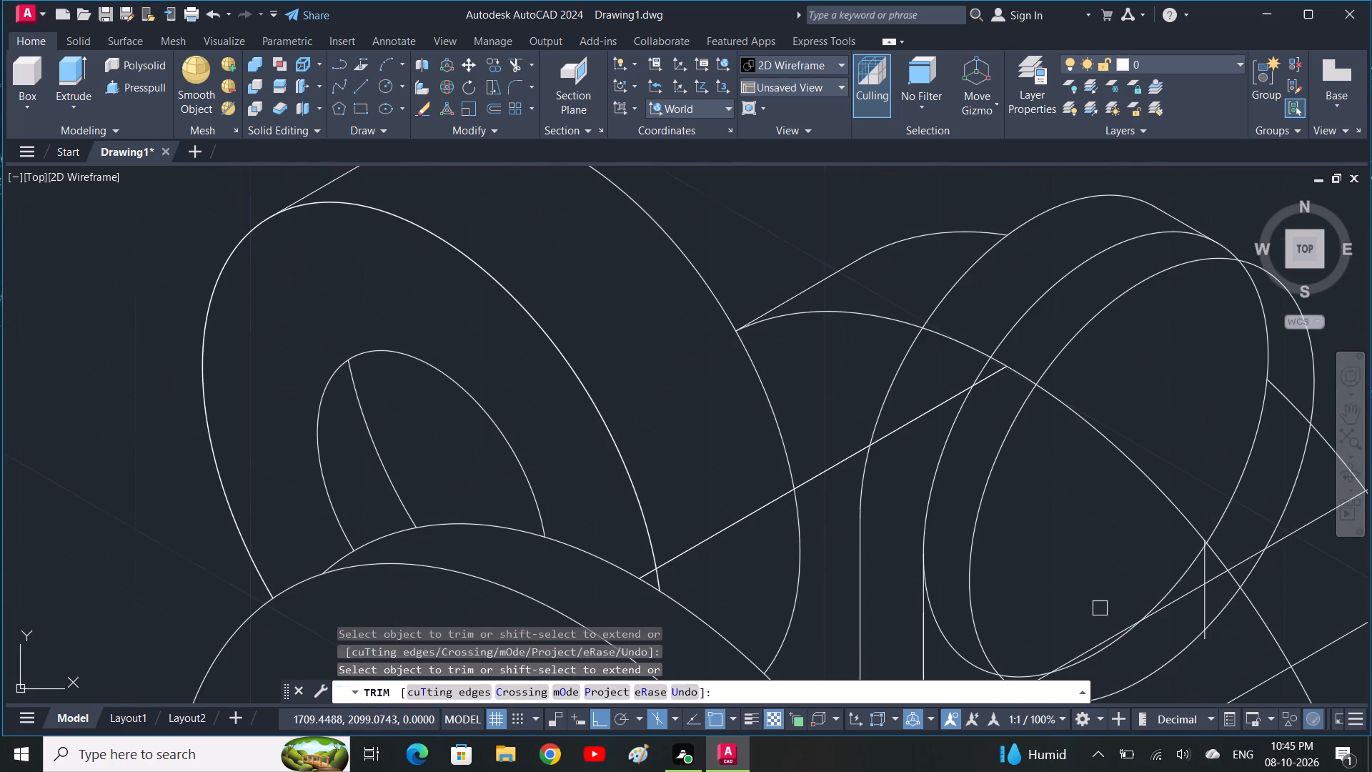
middle_click_drag(1113, 618, 1015, 498)
scroll(1074, 559, "up", 1)
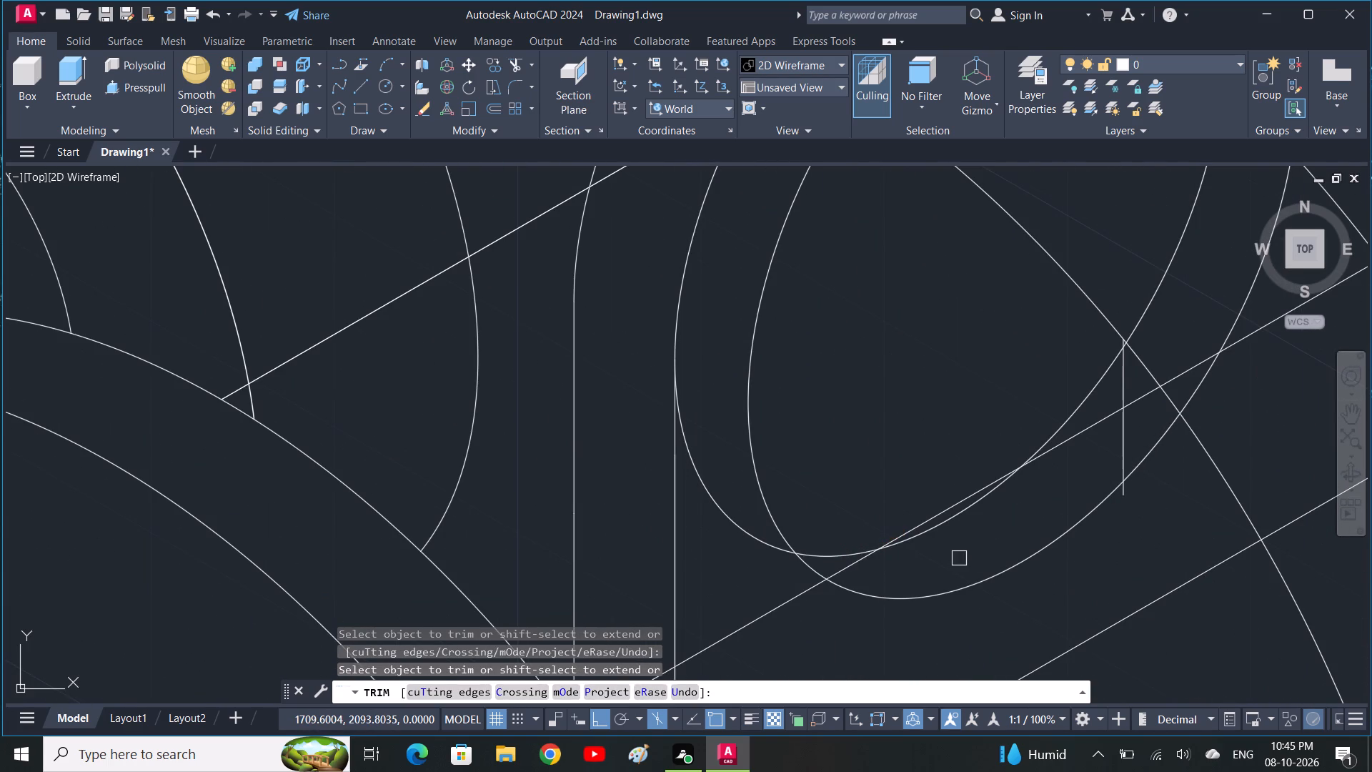
left_click(829, 555)
left_click(931, 528)
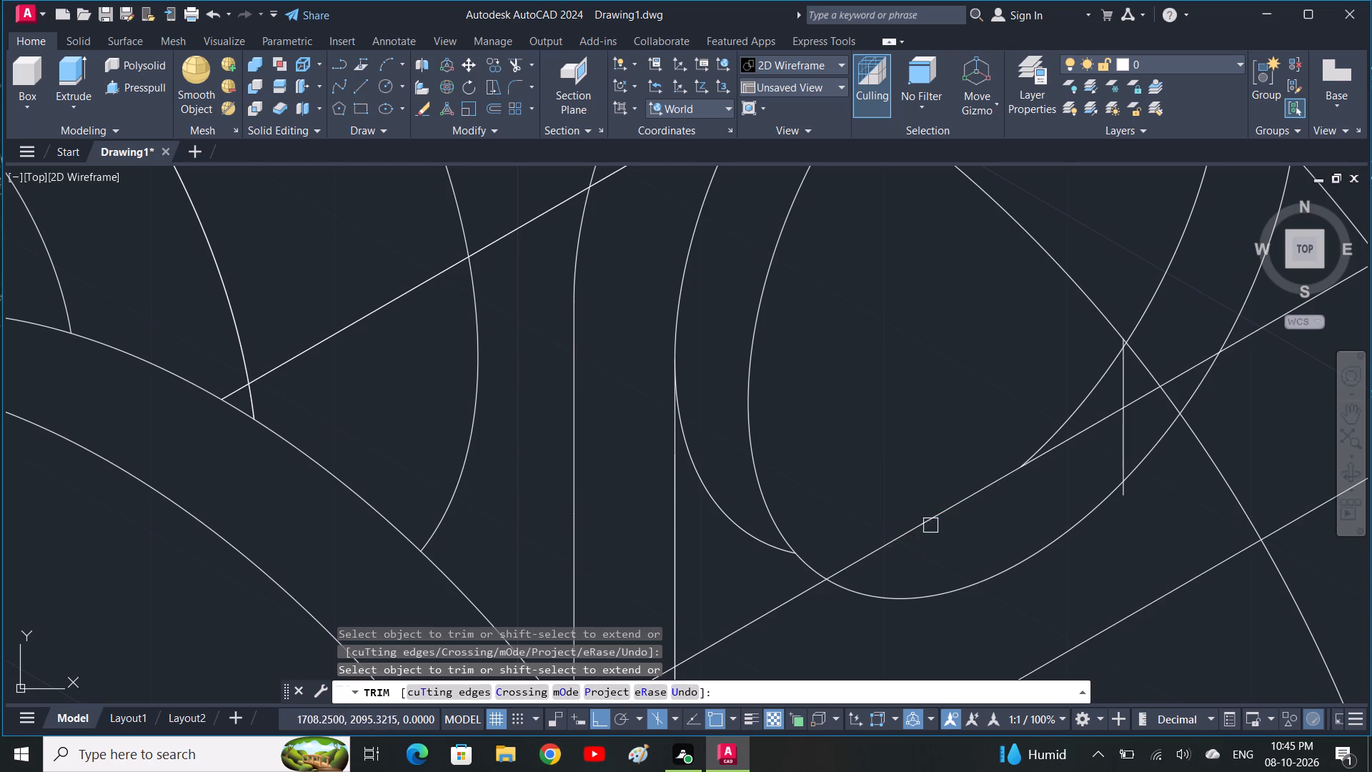
left_click(923, 520)
scroll(835, 620, "down", 1)
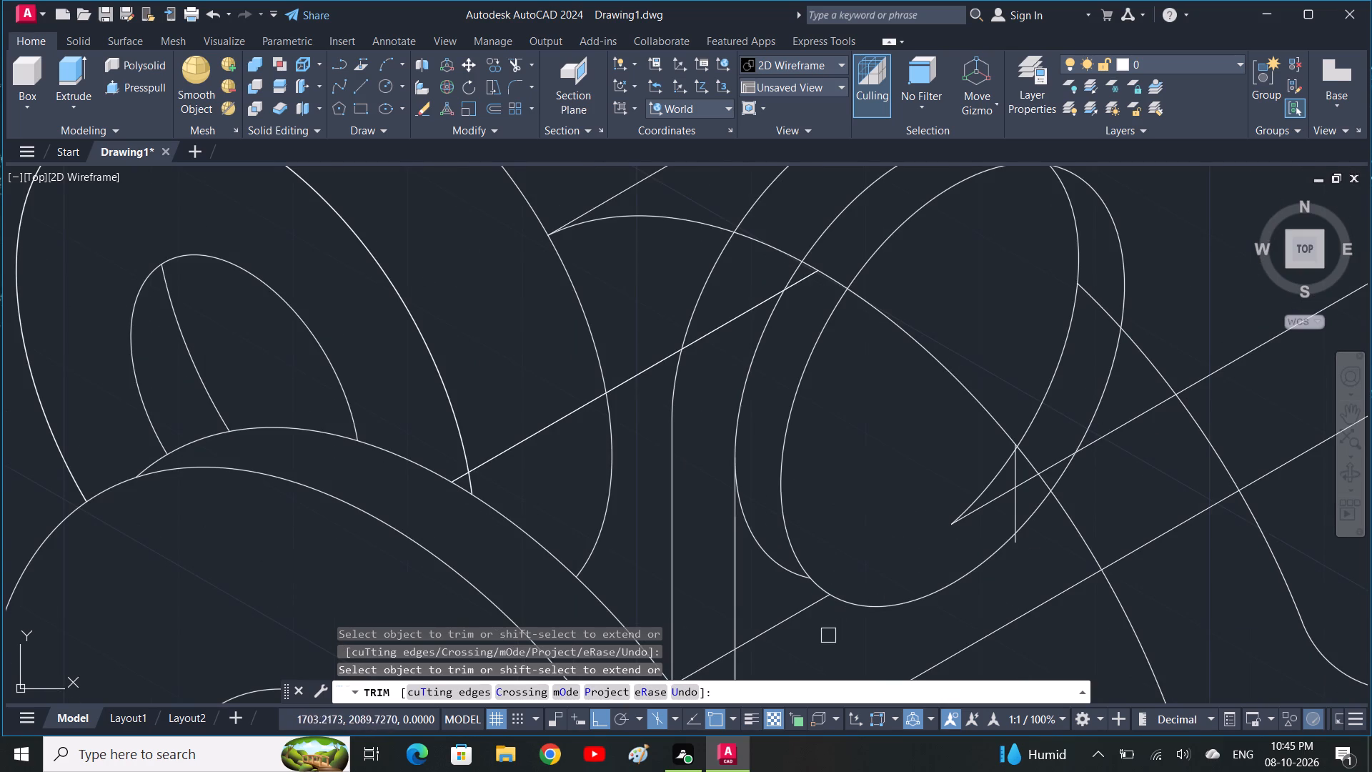
scroll(814, 623, "down", 1)
left_click(908, 561)
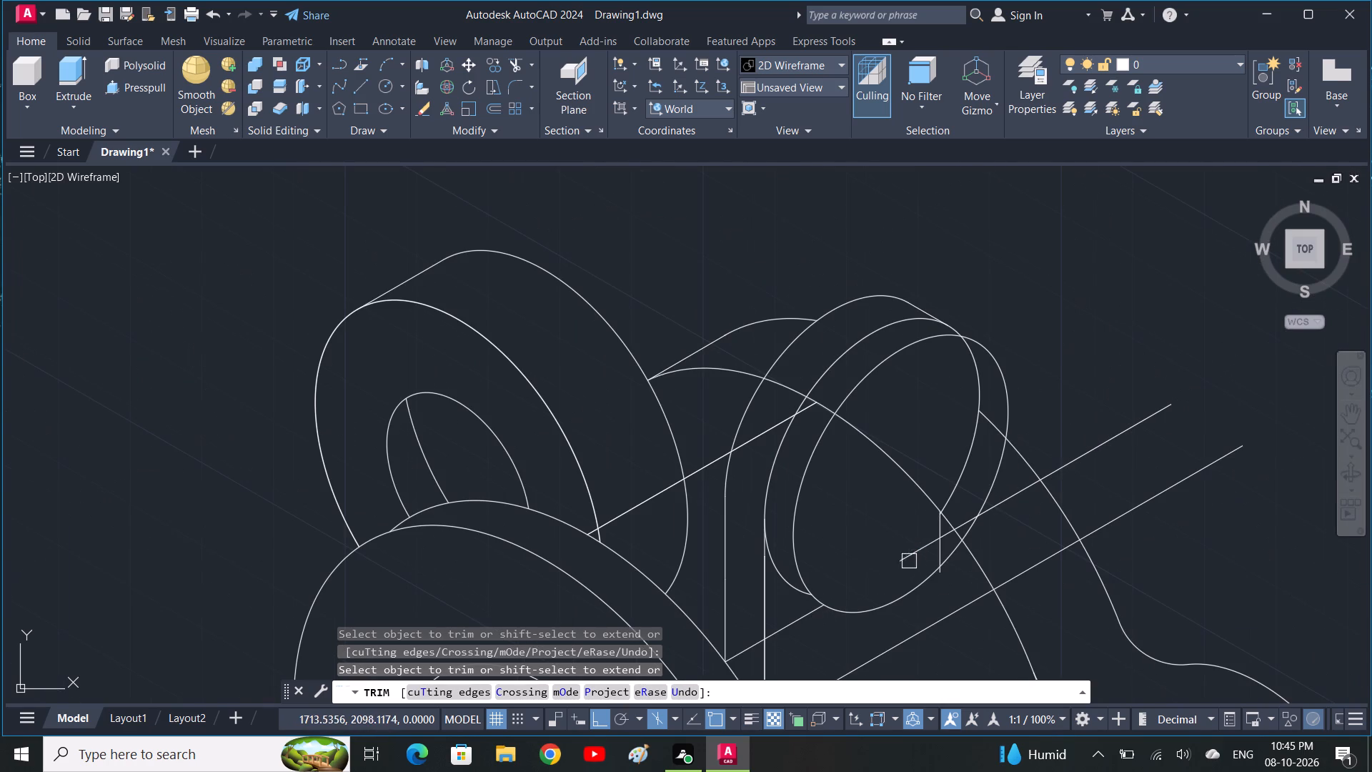
left_click(930, 545)
left_click(946, 535)
left_click(961, 488)
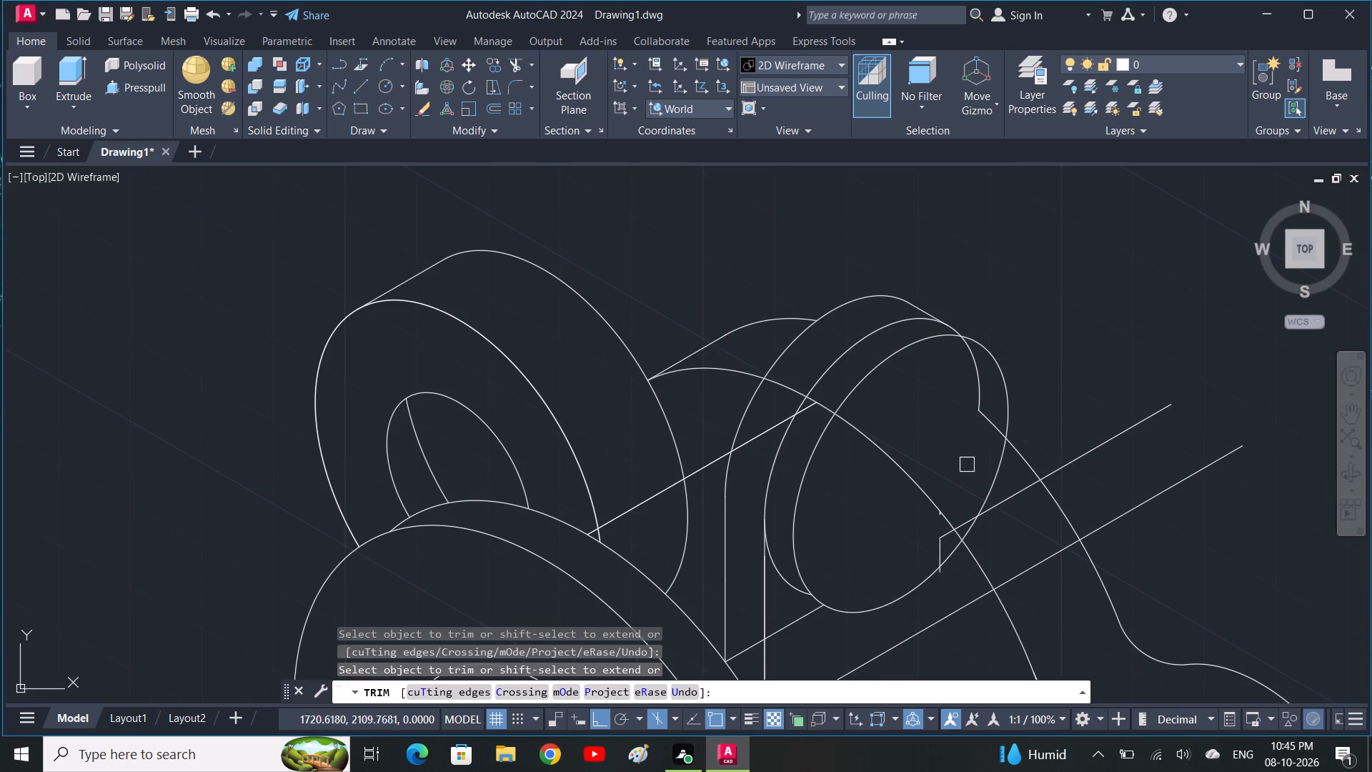
left_click(981, 402)
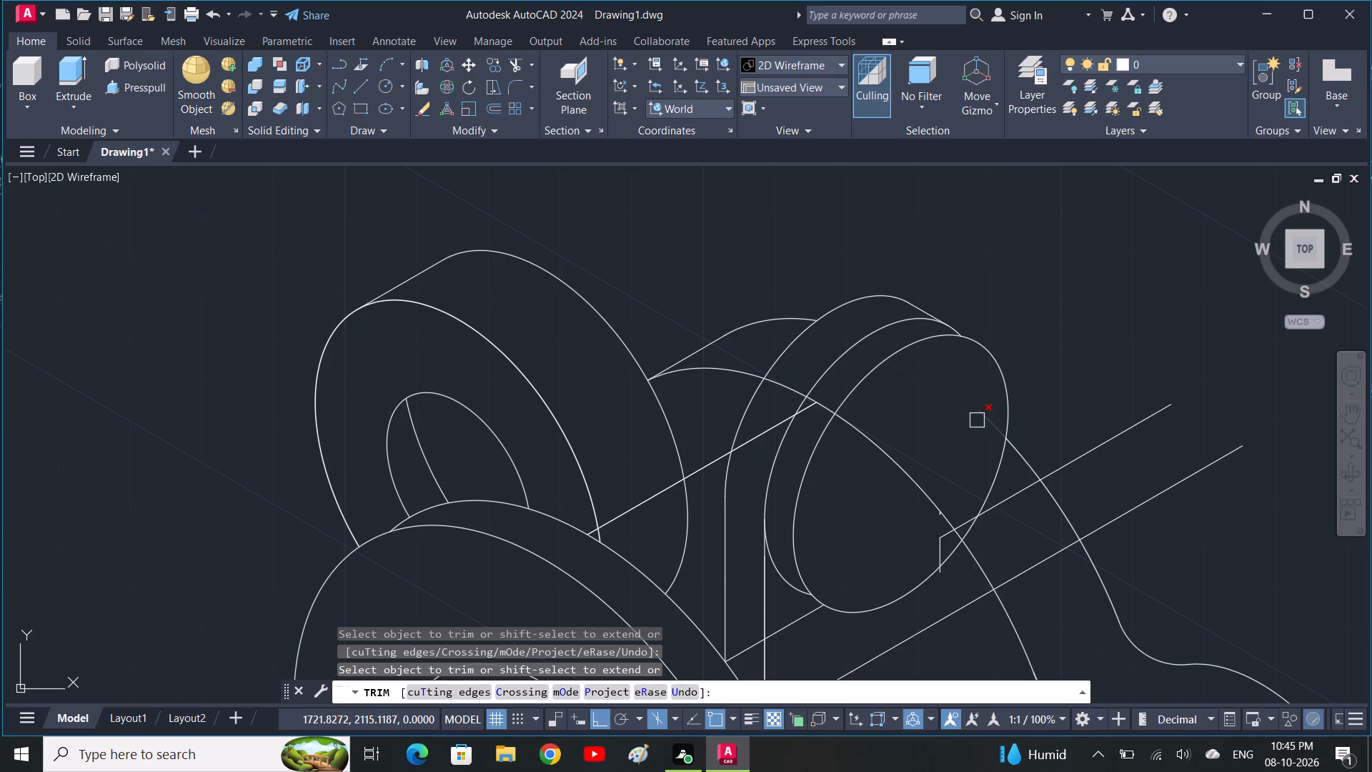
Trim the flange arcs and the remaining short line ends inside the lug's front isocircle.
left_click(978, 420)
left_click(928, 493)
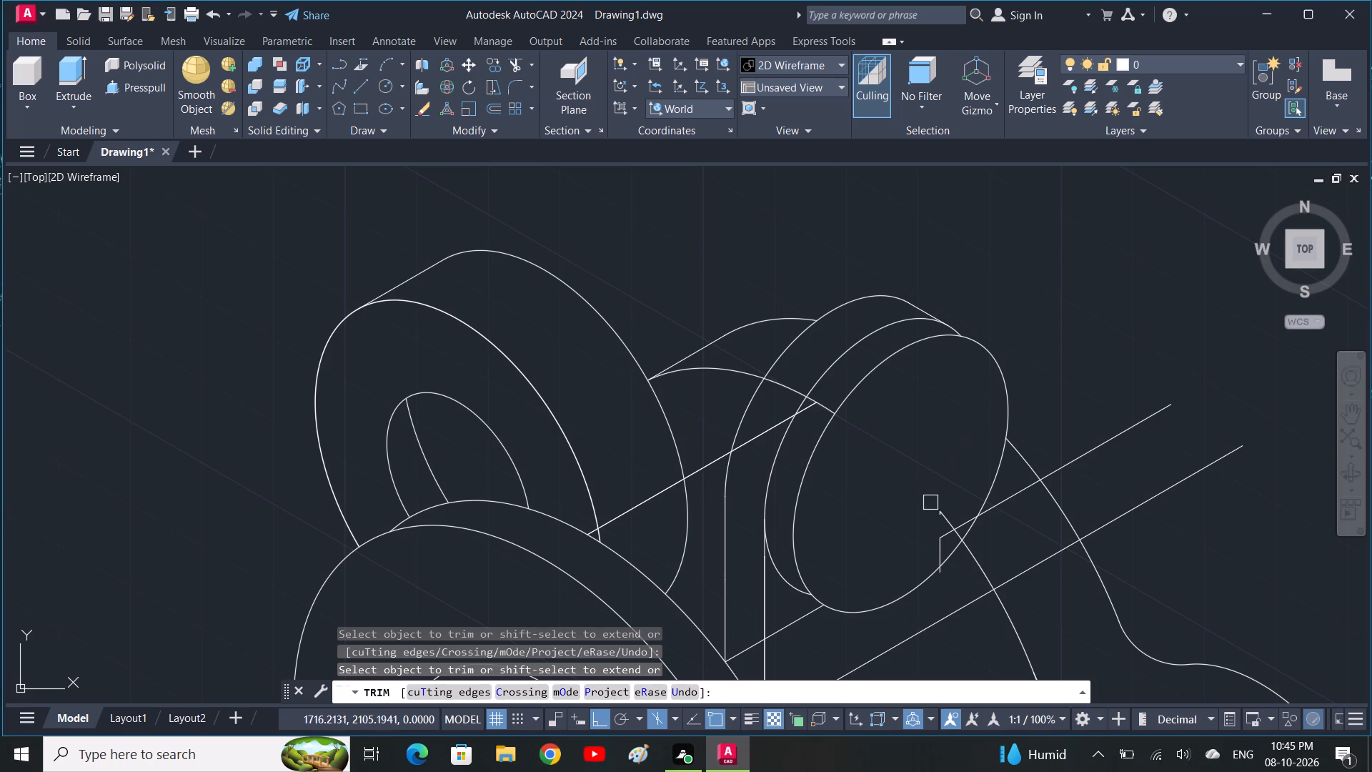
left_click(941, 515)
scroll(943, 528, "up", 3)
left_click_drag(975, 484, 918, 590)
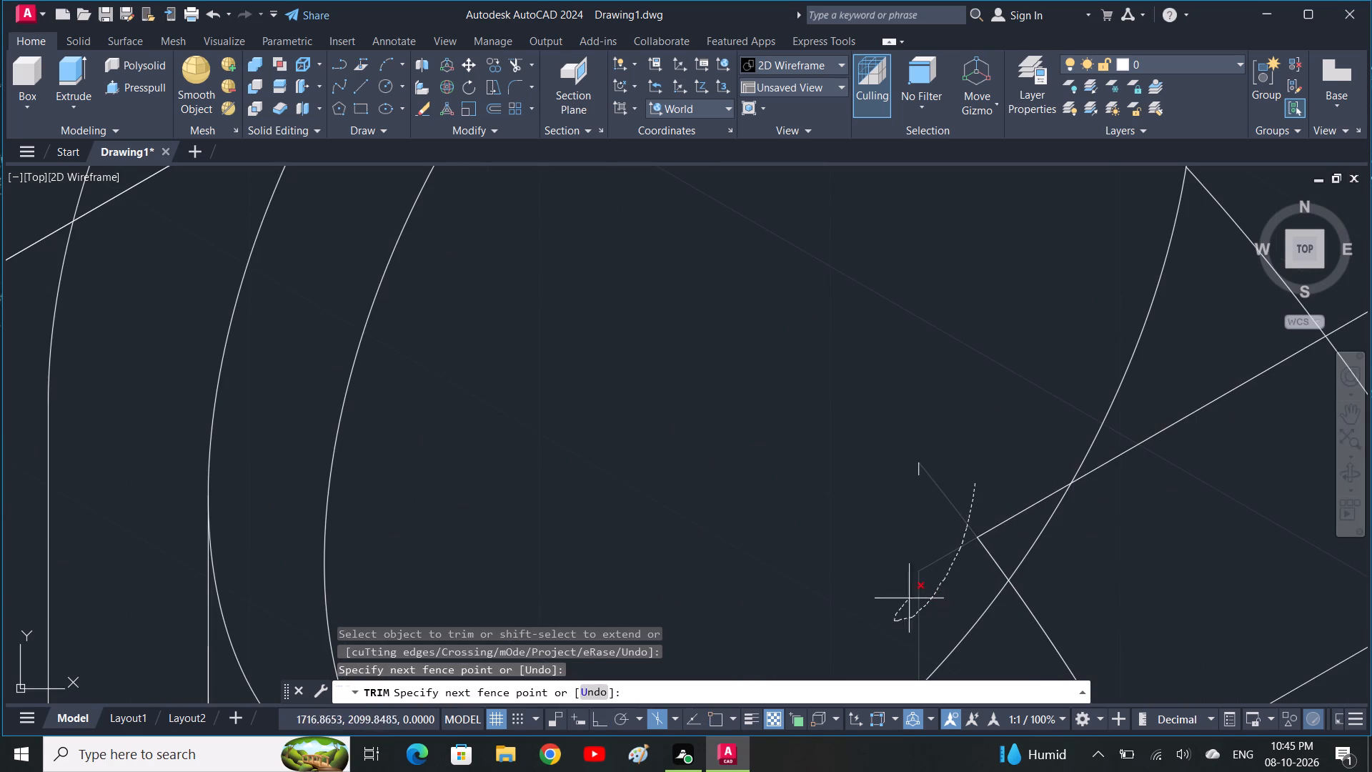
left_click_drag(918, 590, 1010, 482)
left_click_drag(957, 490, 928, 465)
left_click_drag(926, 463, 895, 465)
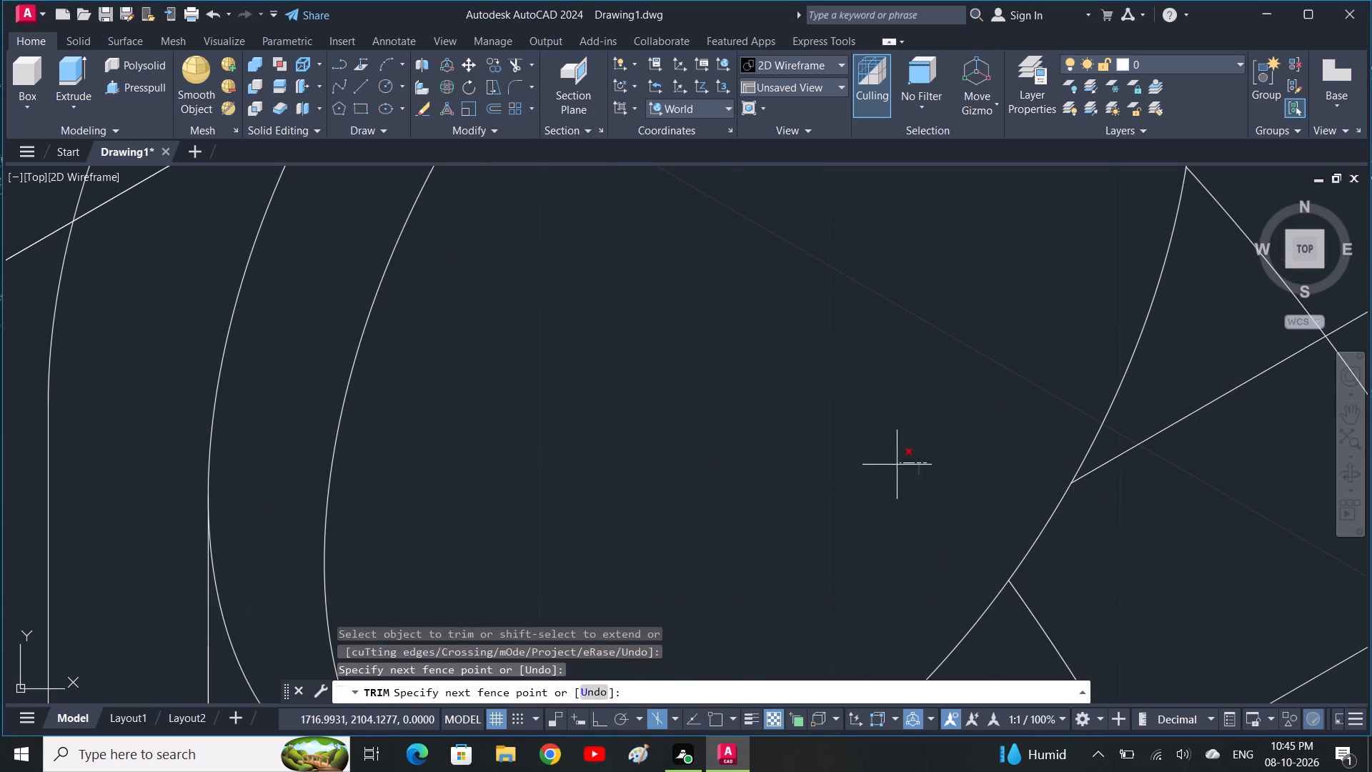
left_click_drag(895, 465, 912, 471)
scroll(943, 462, "down", 2)
scroll(918, 572, "up", 3)
left_click(973, 517)
Trim the inner flange arc and the upper sloping line between the lug's rear and front isocircles.
scroll(975, 510, "down", 4)
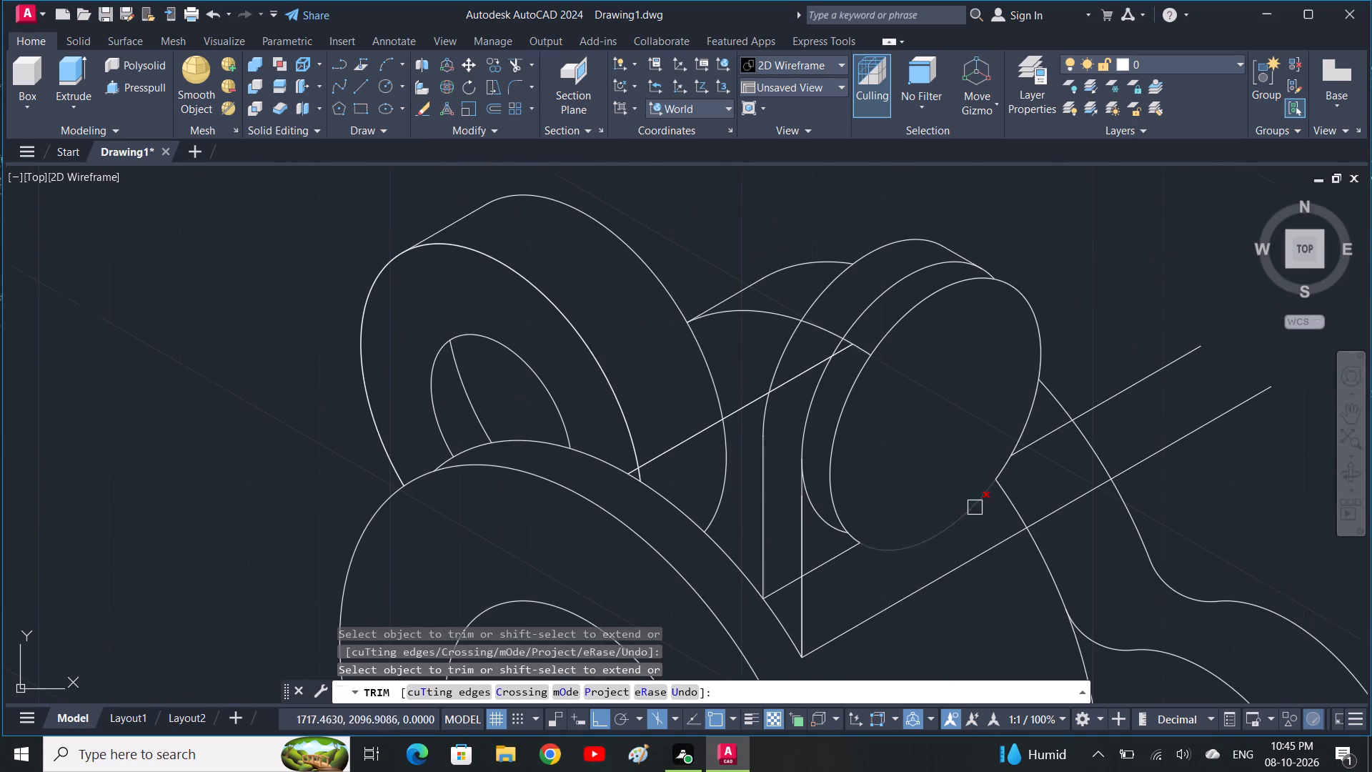
scroll(879, 400, "up", 2)
scroll(895, 415, "down", 1)
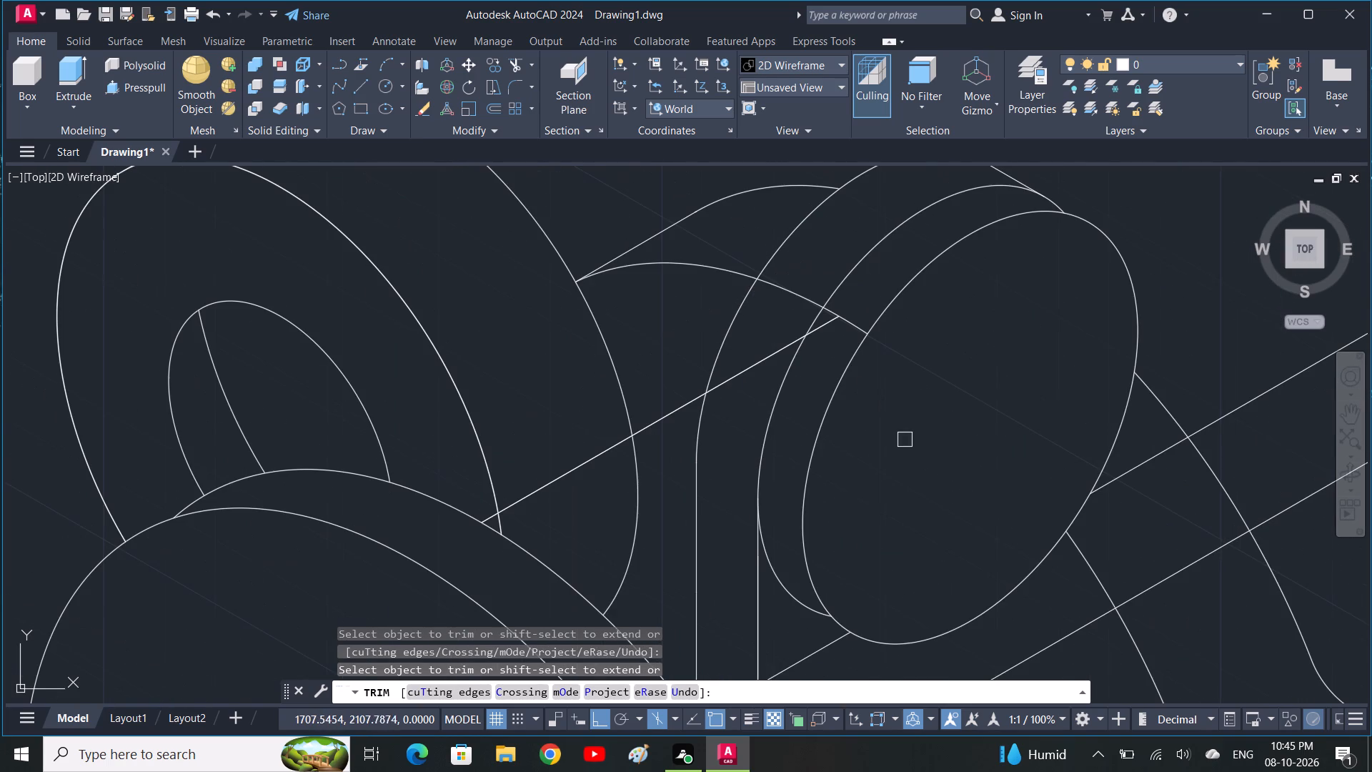
left_click(850, 327)
left_click(843, 318)
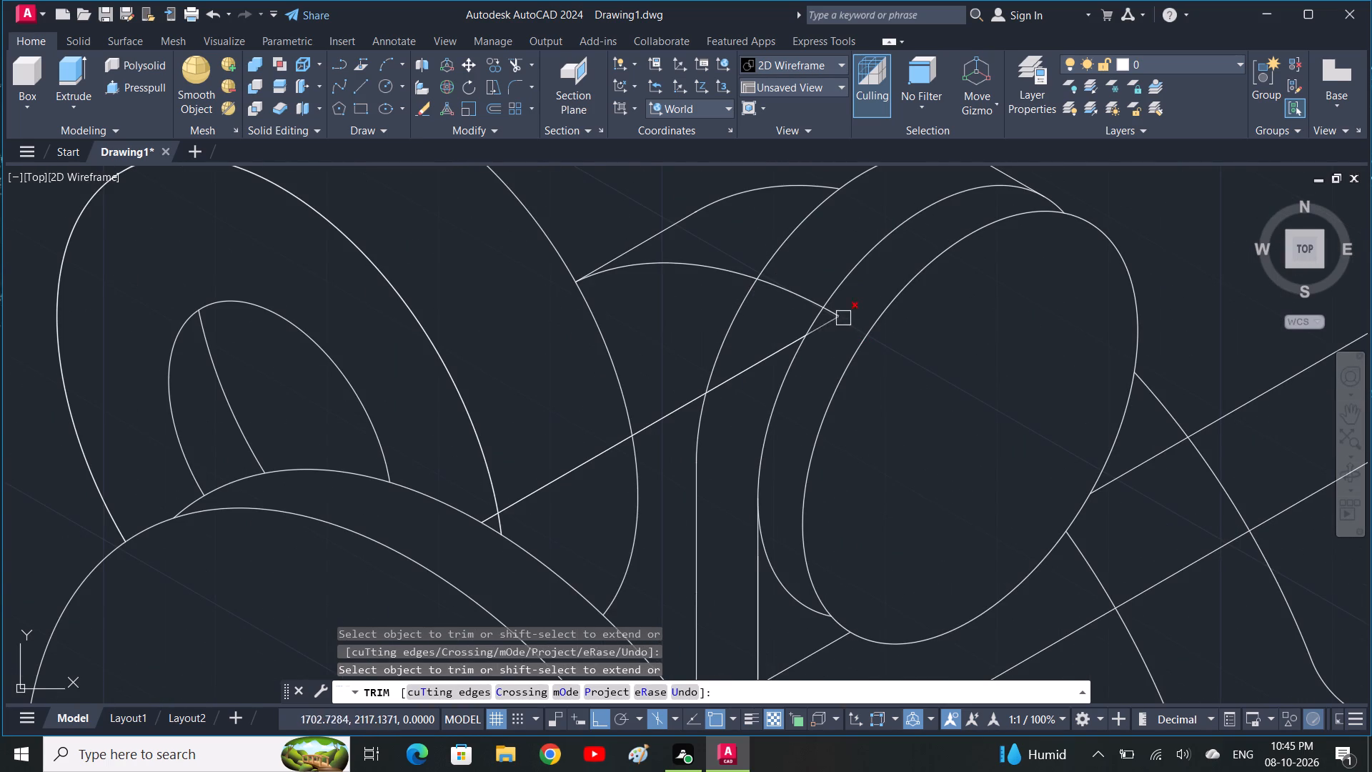
middle_click_drag(572, 380, 705, 443)
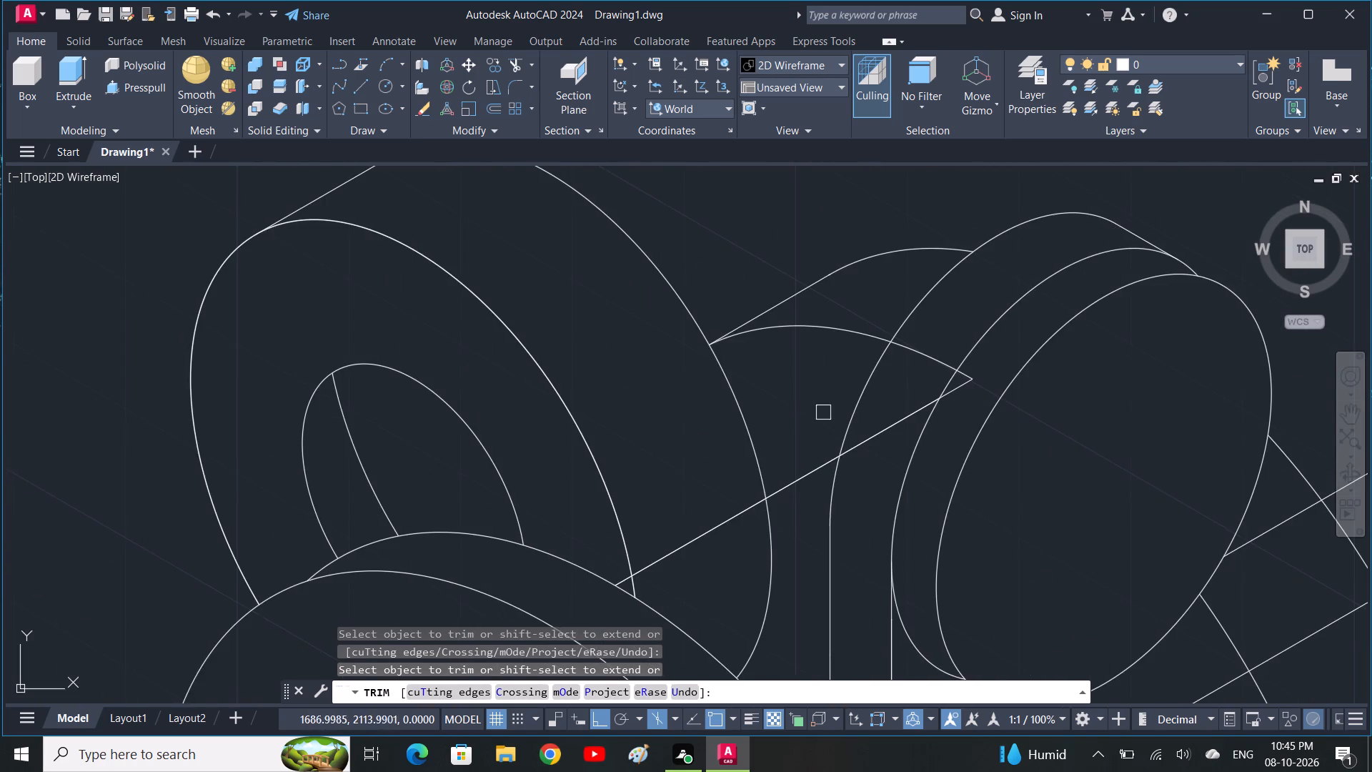
scroll(910, 392, "up", 2)
left_click_drag(940, 276, 845, 498)
scroll(995, 375, "up", 1)
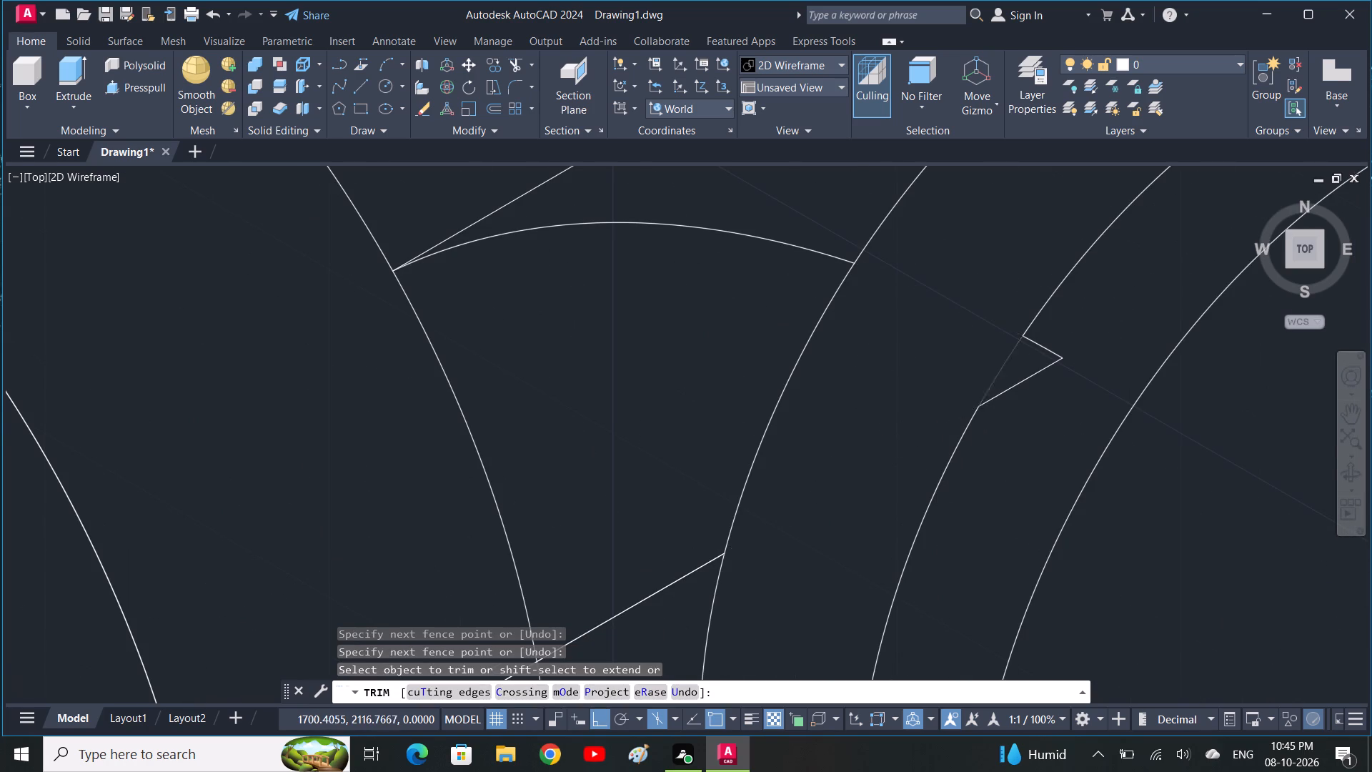
scroll(995, 375, "up", 1)
left_click_drag(1117, 261, 1023, 452)
scroll(1020, 462, "down", 5)
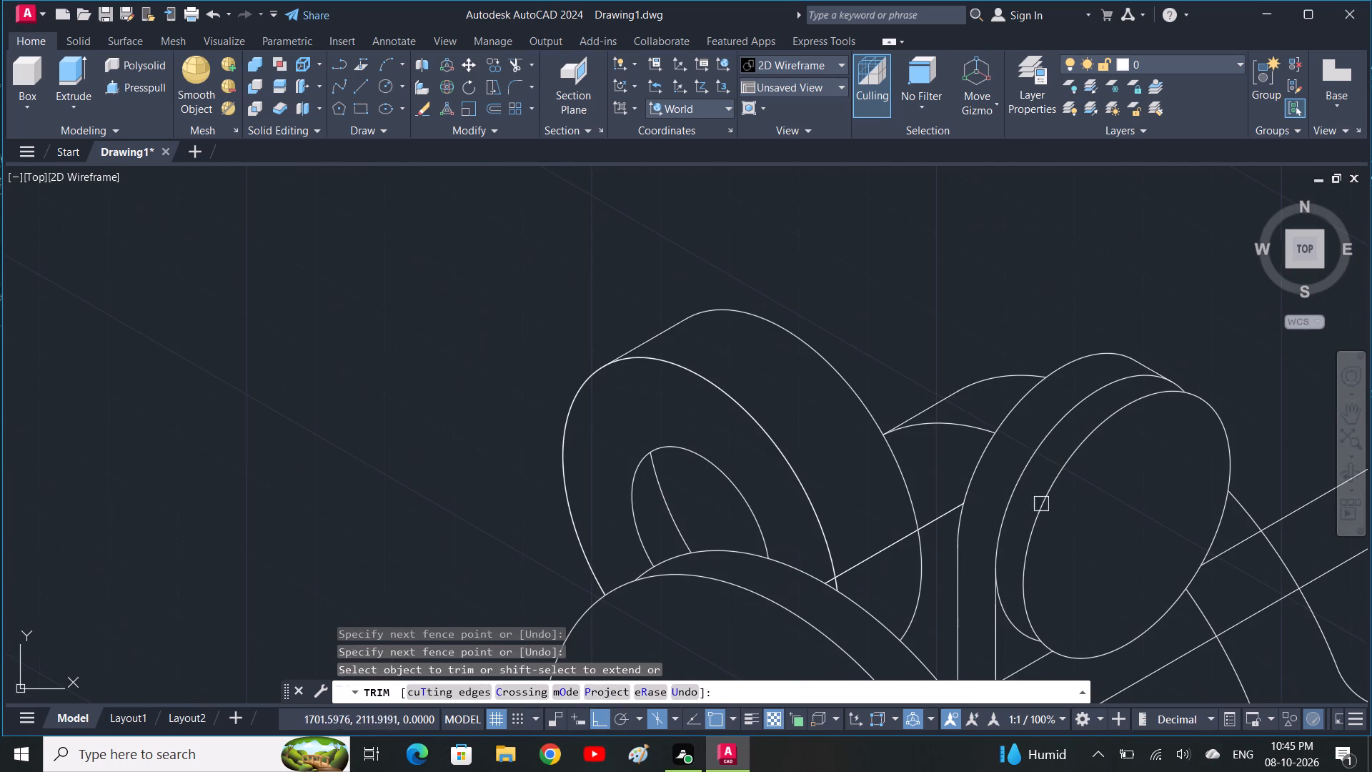
middle_click_drag(1008, 609, 915, 479)
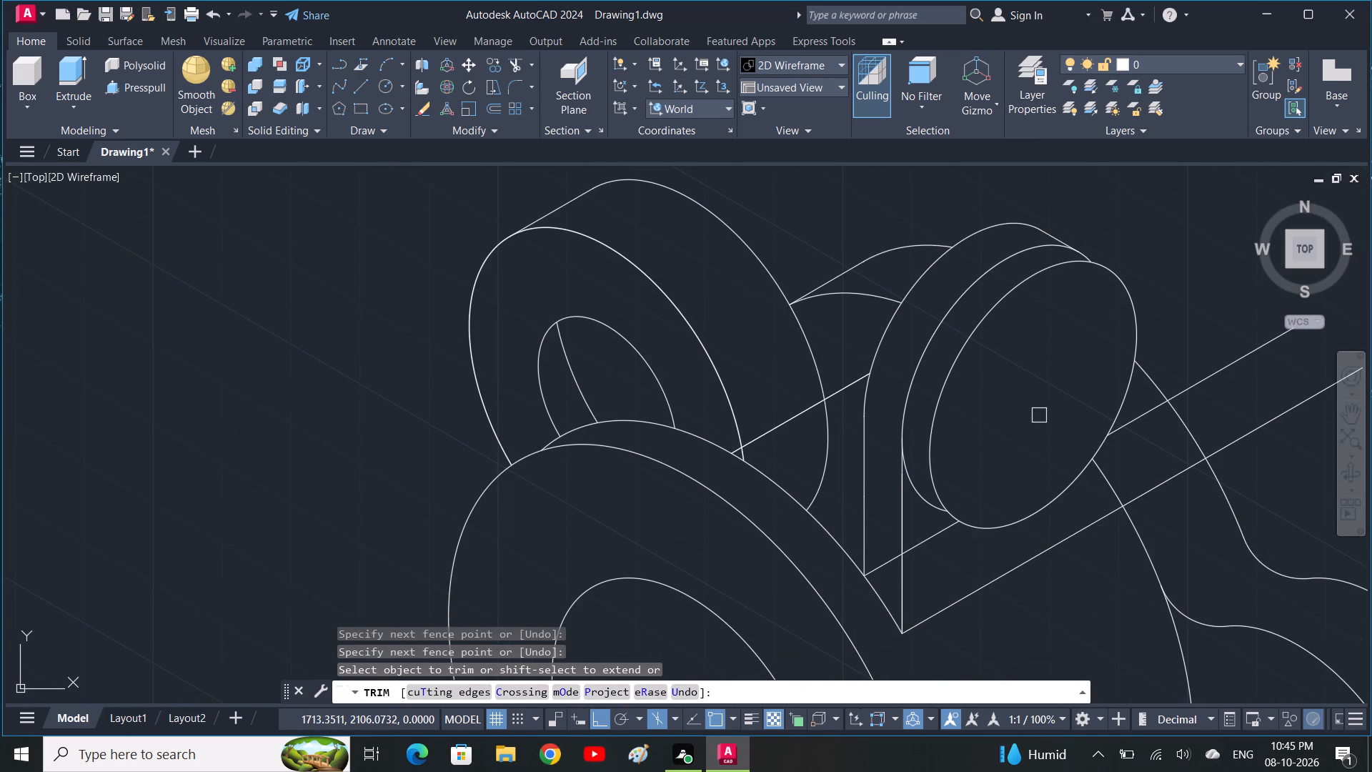
key("Escape")
key("Escape")
key("Escape")
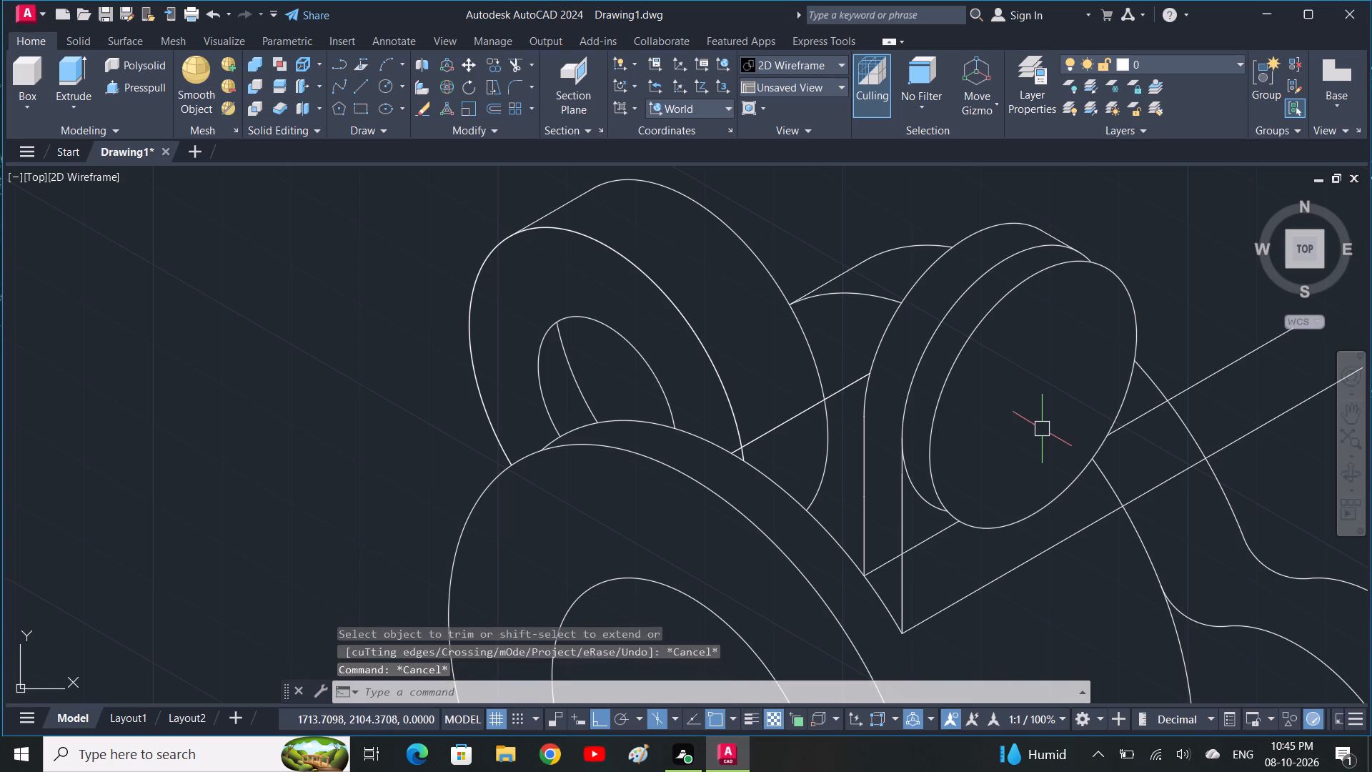
Draw a line joining the upper edges of the lug's middle and front isocircles, continuing the existing sloping edge.
key("Escape")
type("l")
key("space")
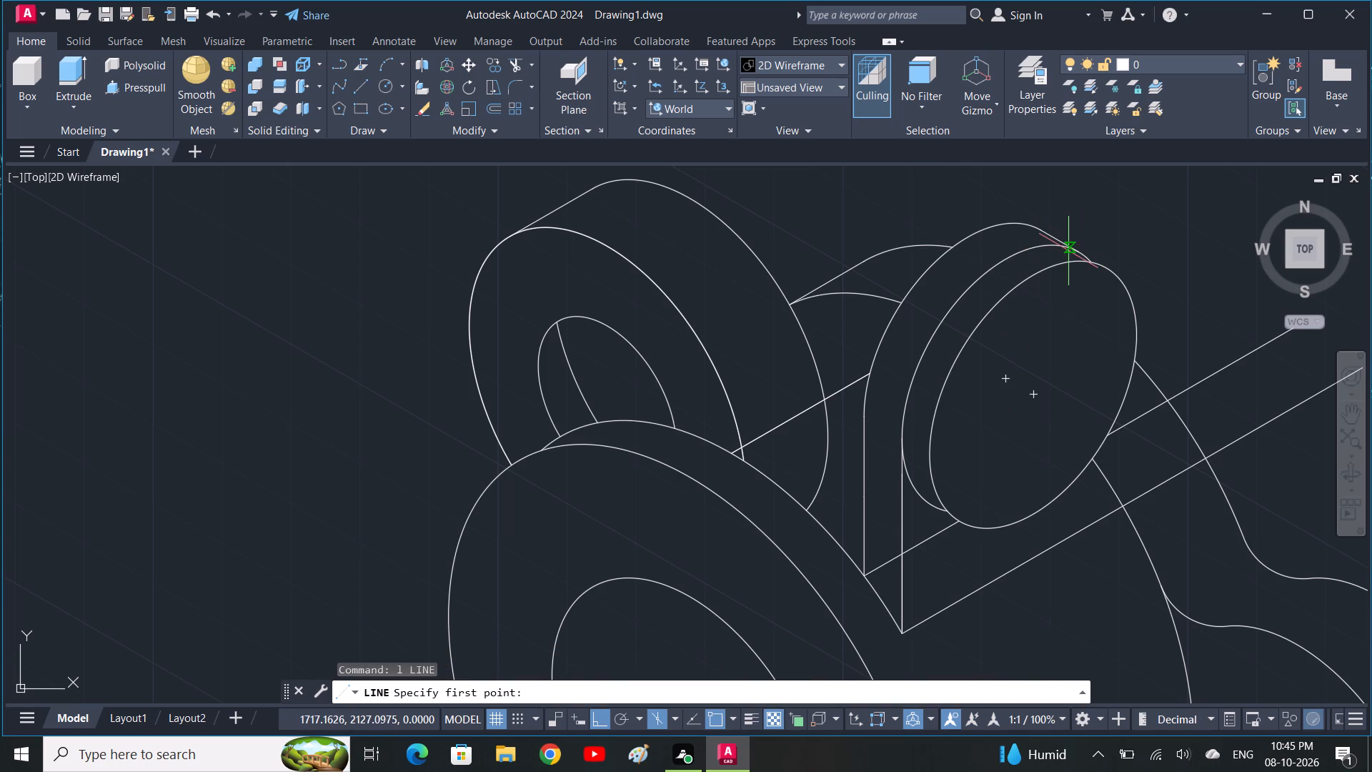
left_click(1075, 249)
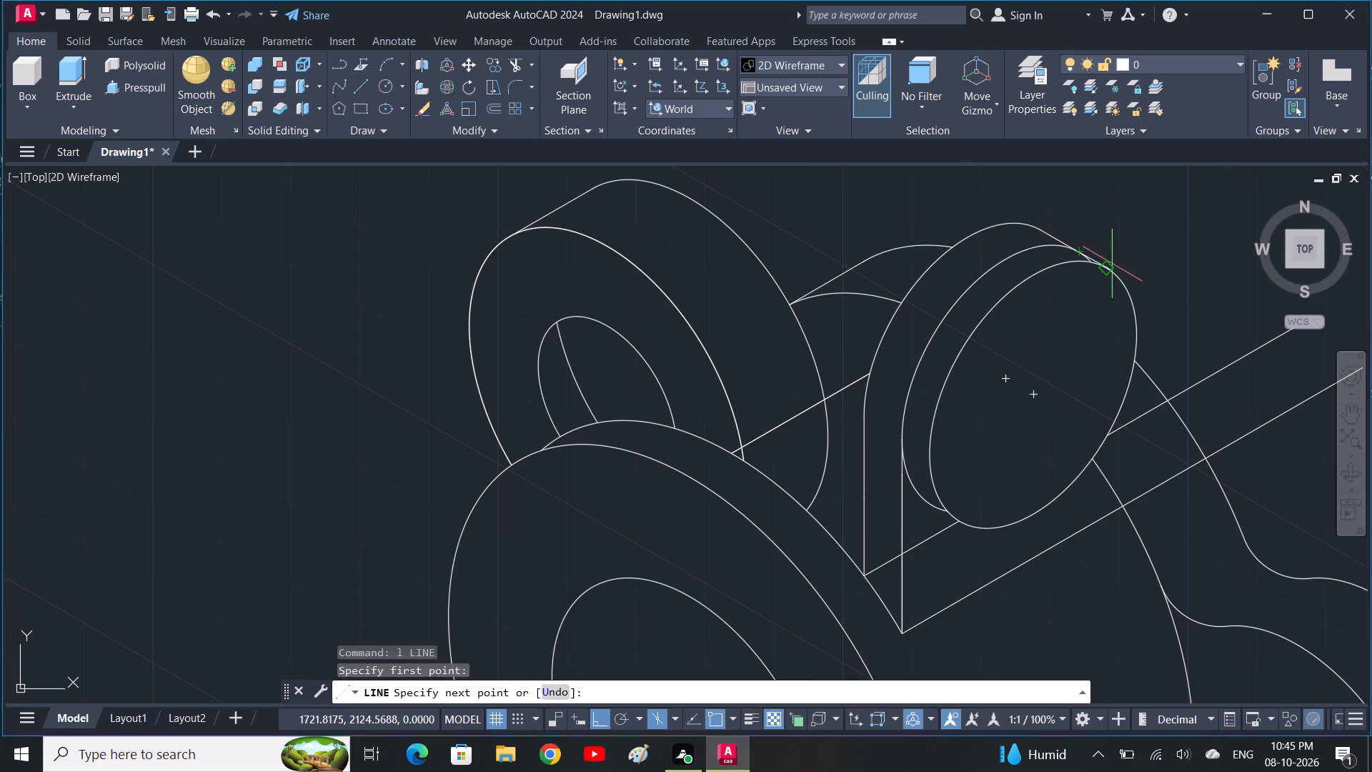
left_click(1108, 271)
key("space")
Trim the middle isocircle's short arc between the new edge line and the front isocircle.
type("tr")
key("space")
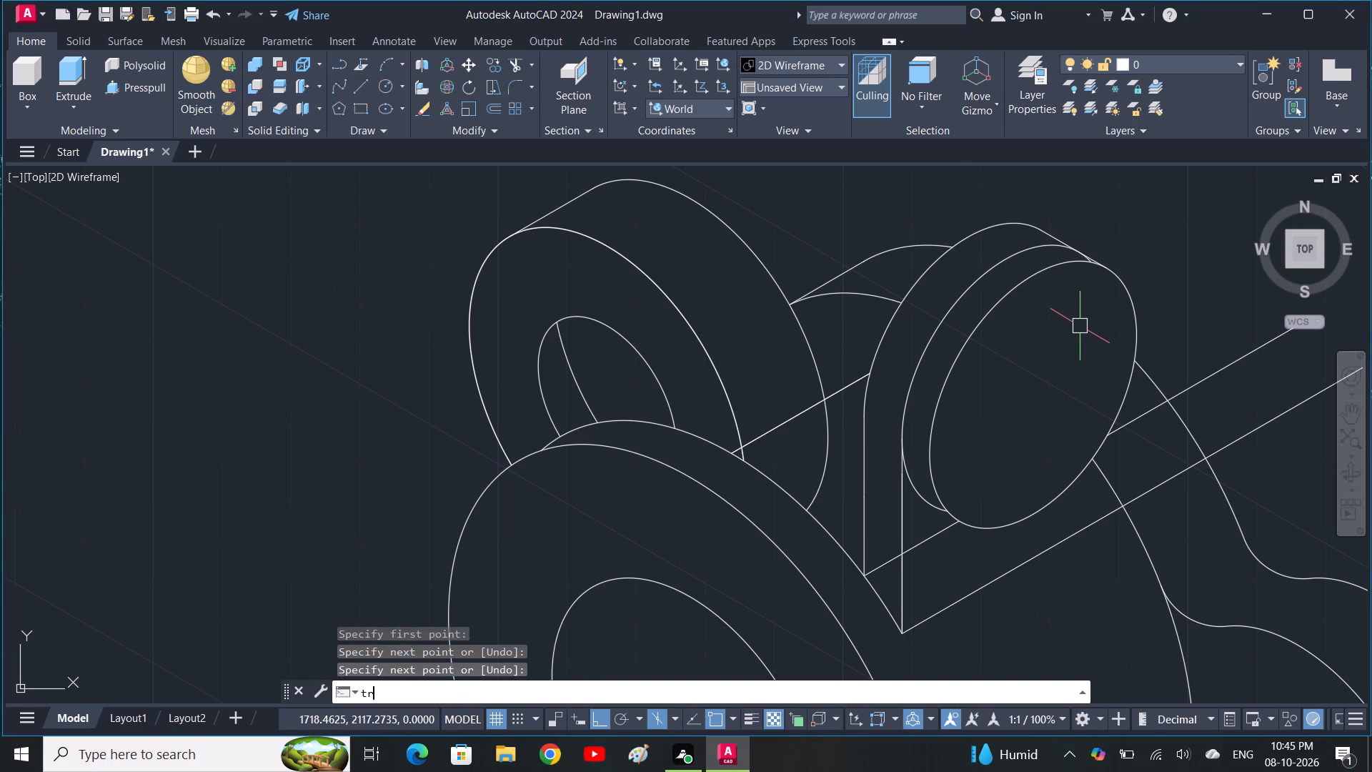
scroll(1075, 307, "up", 3)
middle_click_drag(1075, 274, 978, 605)
scroll(1001, 498, "up", 3)
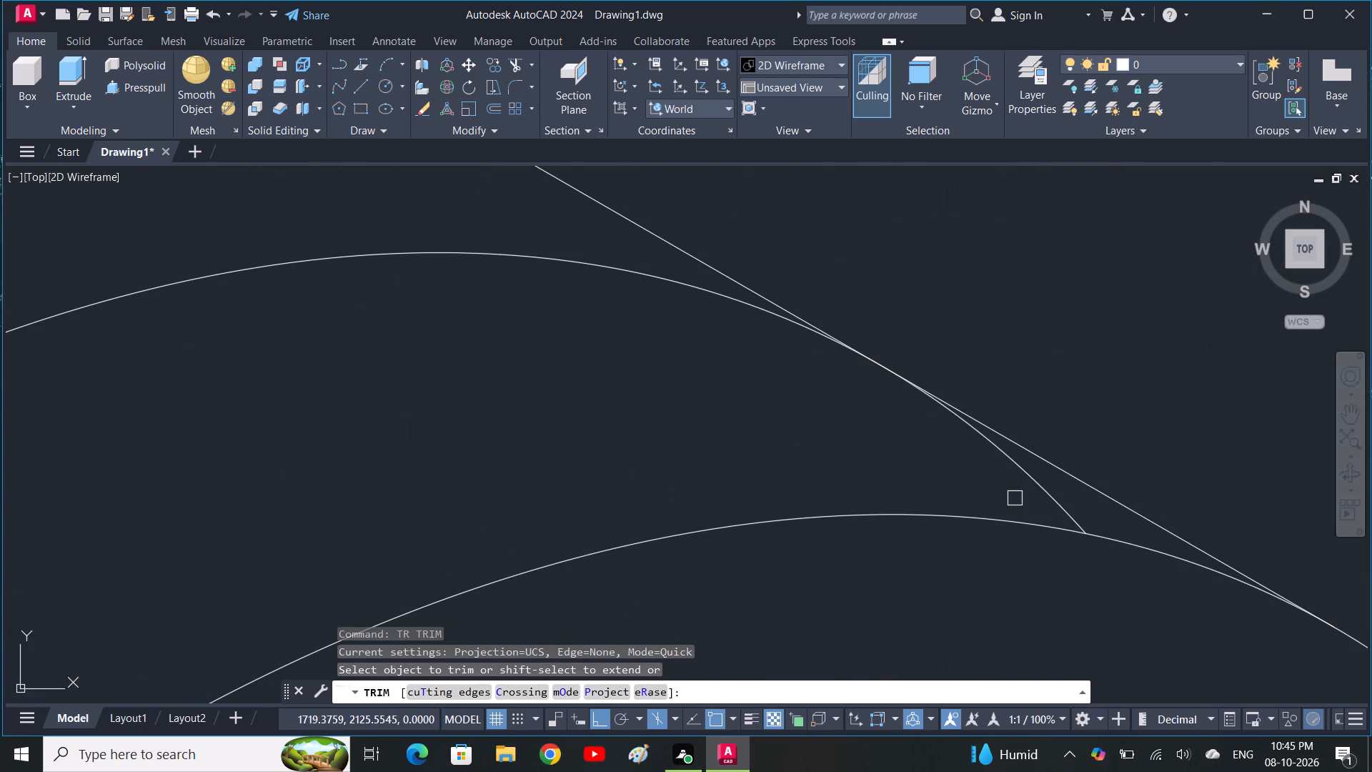
left_click(1038, 483)
scroll(1035, 488, "down", 7)
middle_click_drag(988, 575, 977, 485)
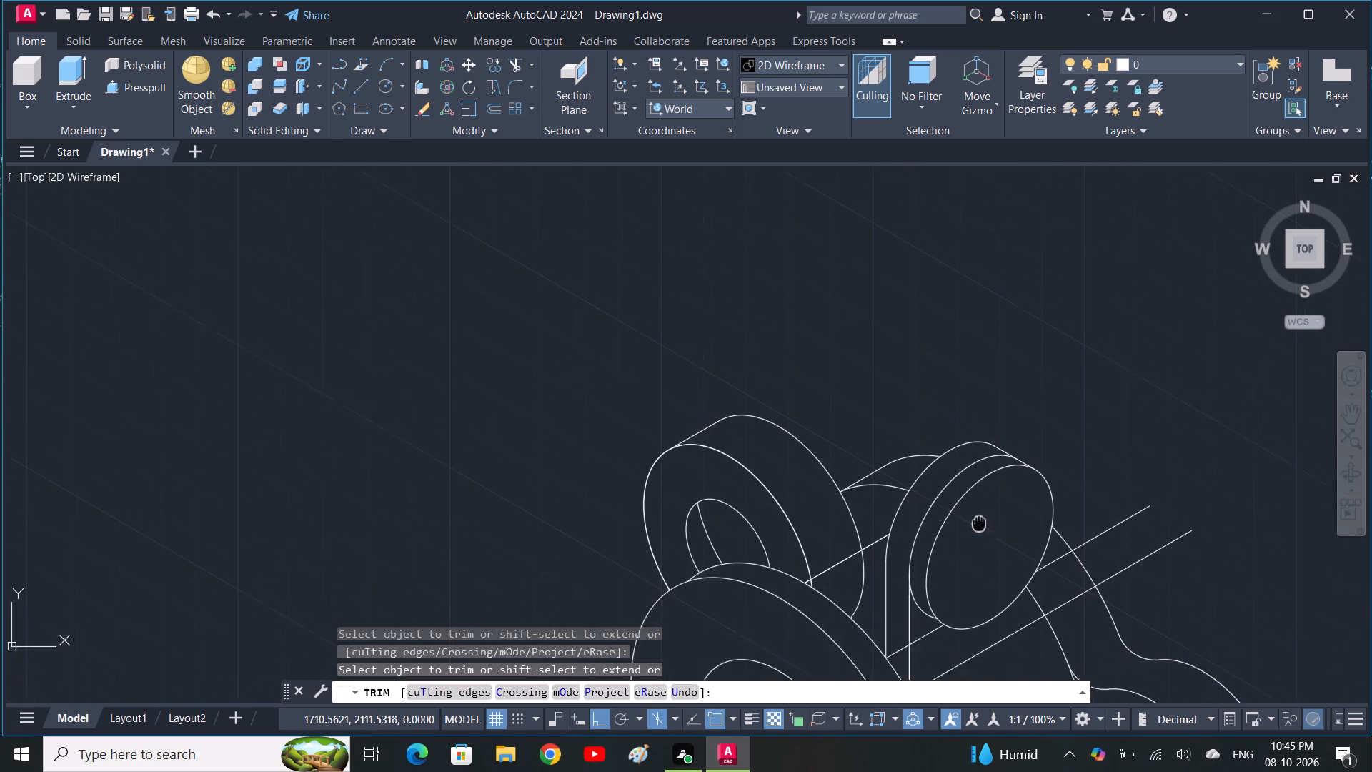
middle_click_drag(977, 485, 975, 434)
Trim the neighbouring holed boss's front and rear outer arcs where they extend below the upper sloping line.
scroll(799, 516, "up", 3)
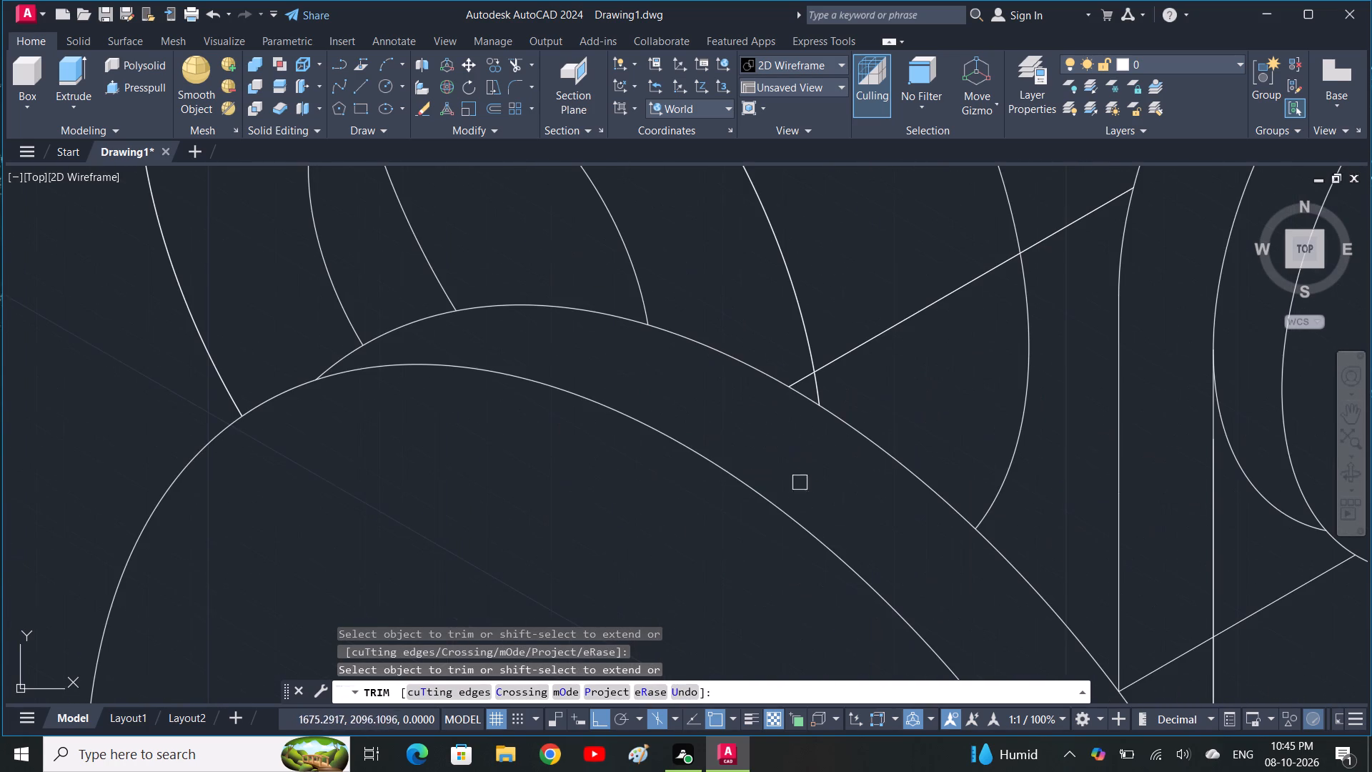
left_click(822, 390)
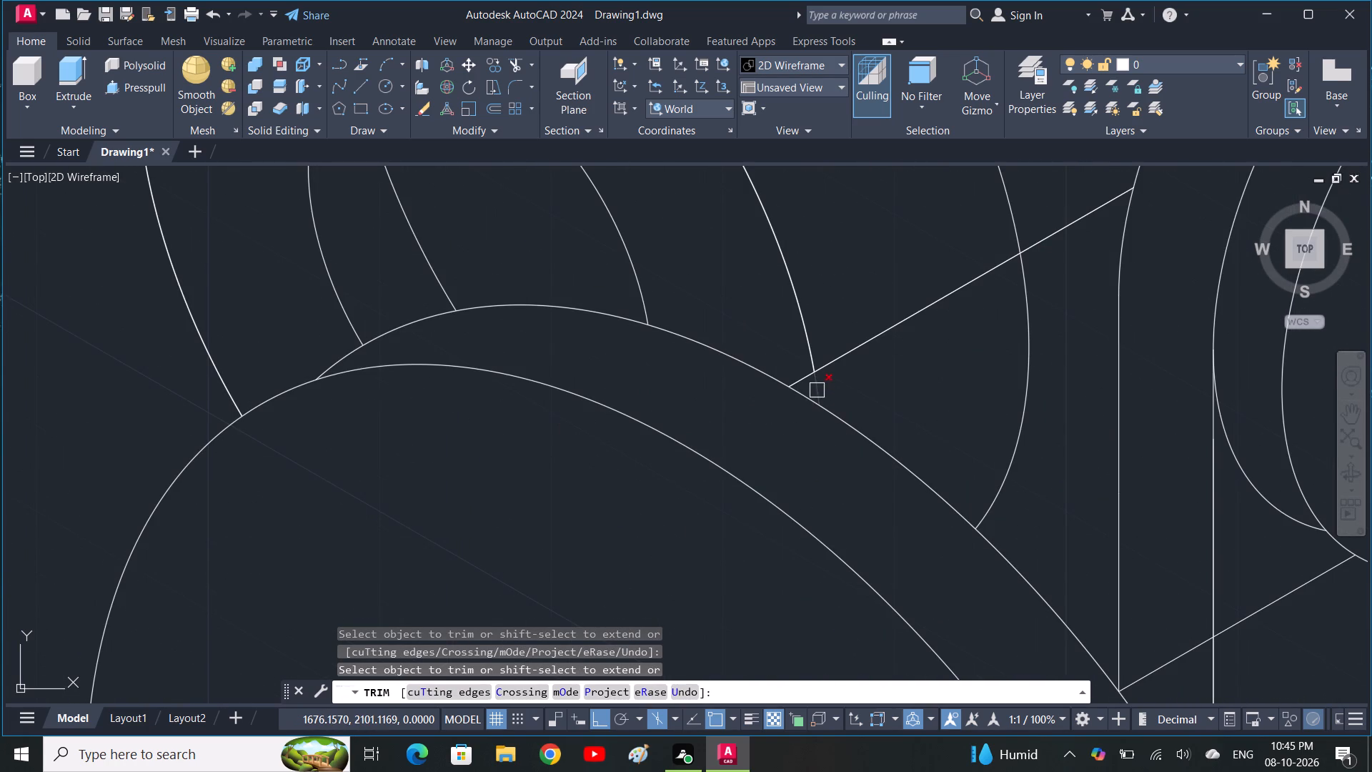
left_click(817, 390)
scroll(846, 400, "down", 2)
left_click(916, 411)
scroll(916, 411, "down", 2)
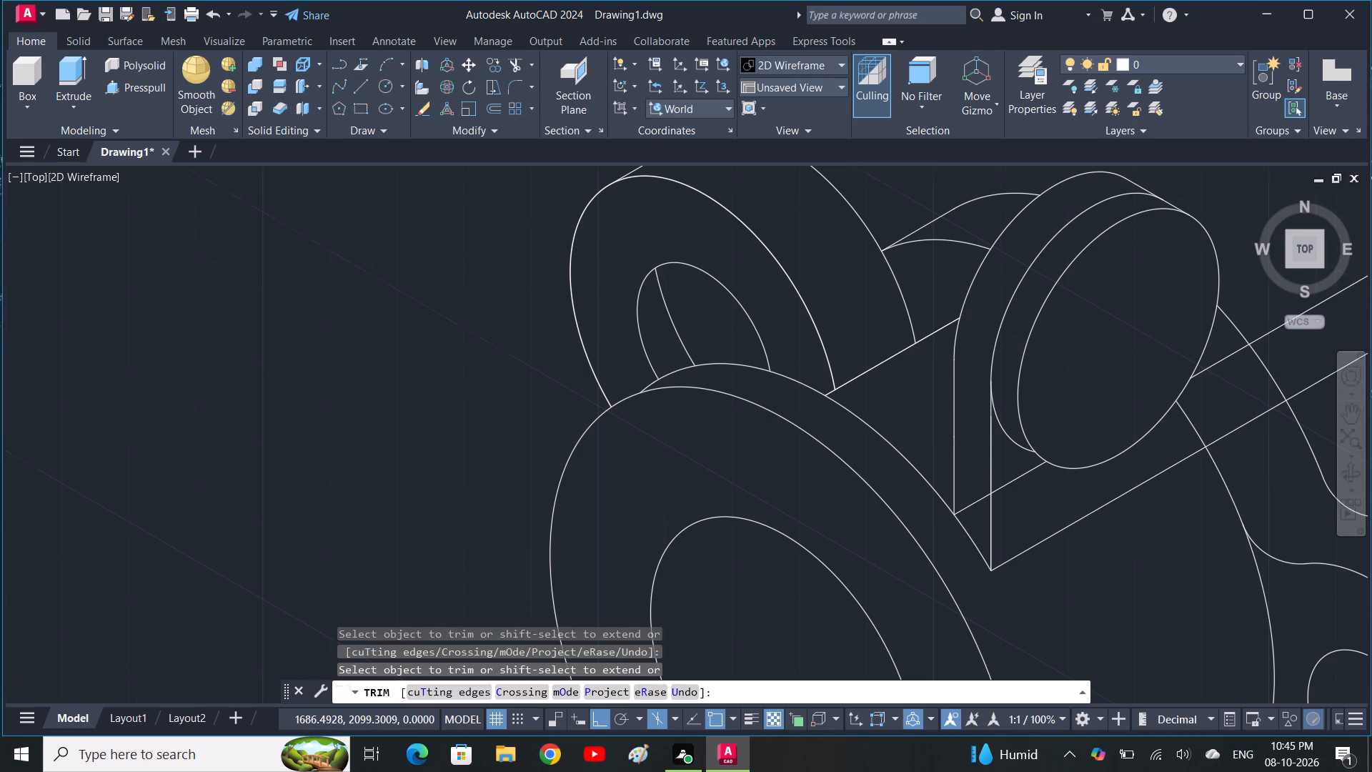
scroll(916, 411, "down", 1)
Trim away the short sloping line running from the lug's rear vertical edge across to its front isocircle.
scroll(943, 457, "up", 4)
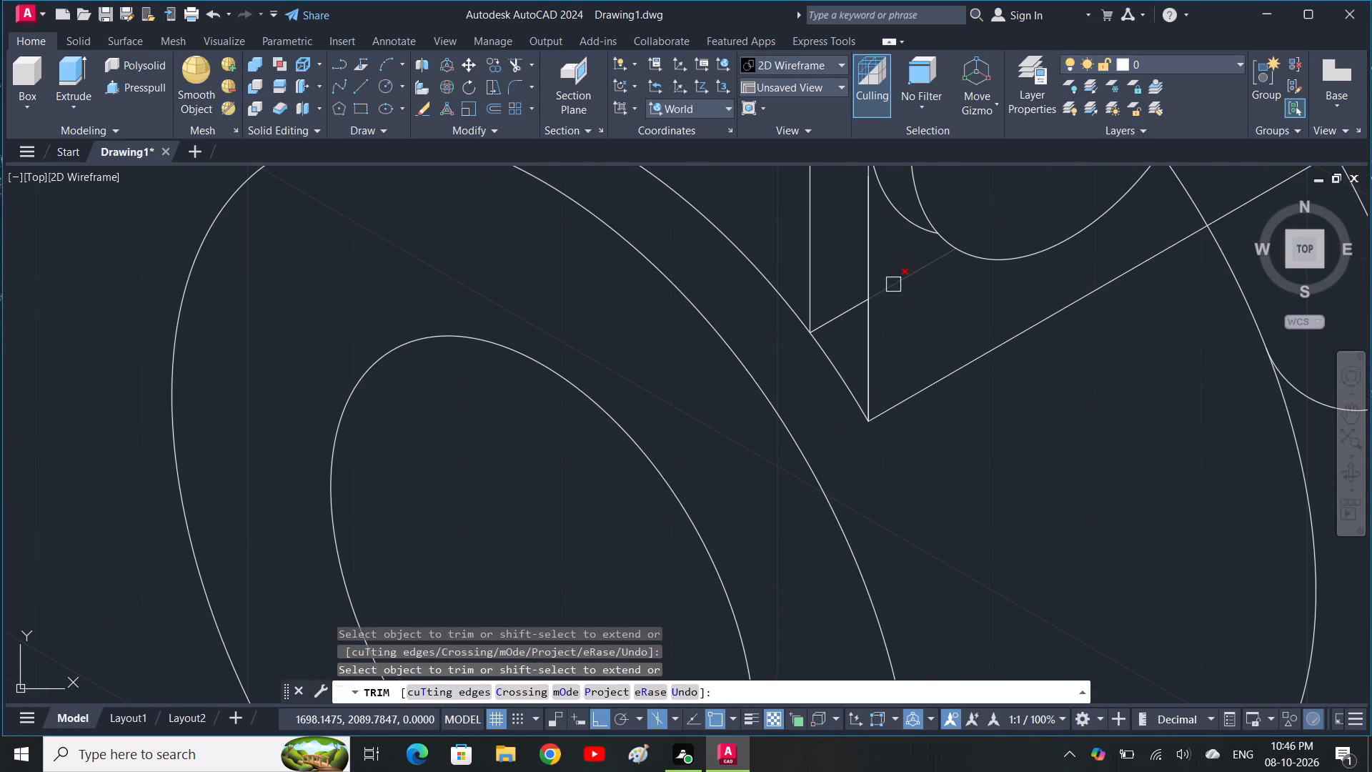
left_click(893, 283)
left_click(842, 318)
scroll(860, 336, "down", 2)
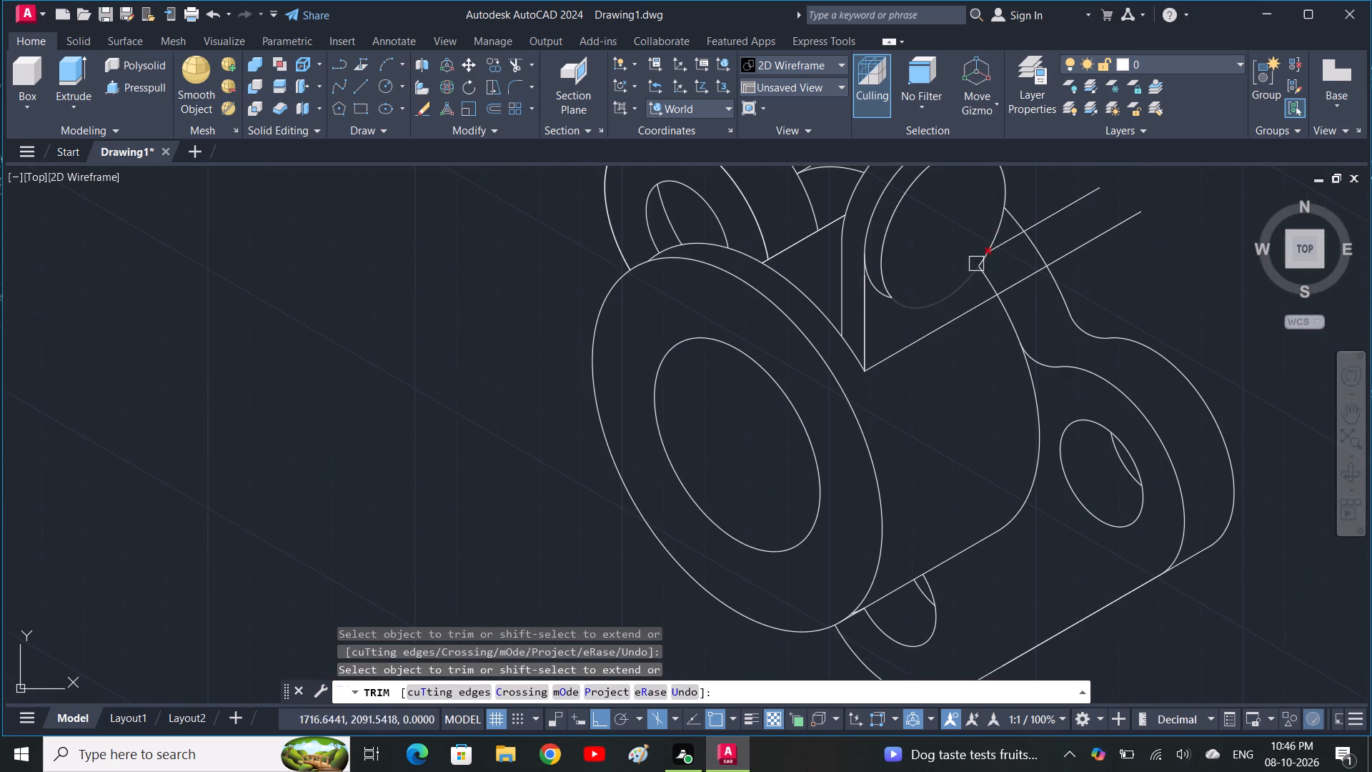
Trim both sloping lines beyond the lug, leaving the lower line ending at the cylindrical body's rear arc.
scroll(981, 247, "down", 1)
scroll(1027, 250, "up", 2)
left_click_drag(1026, 169, 1068, 217)
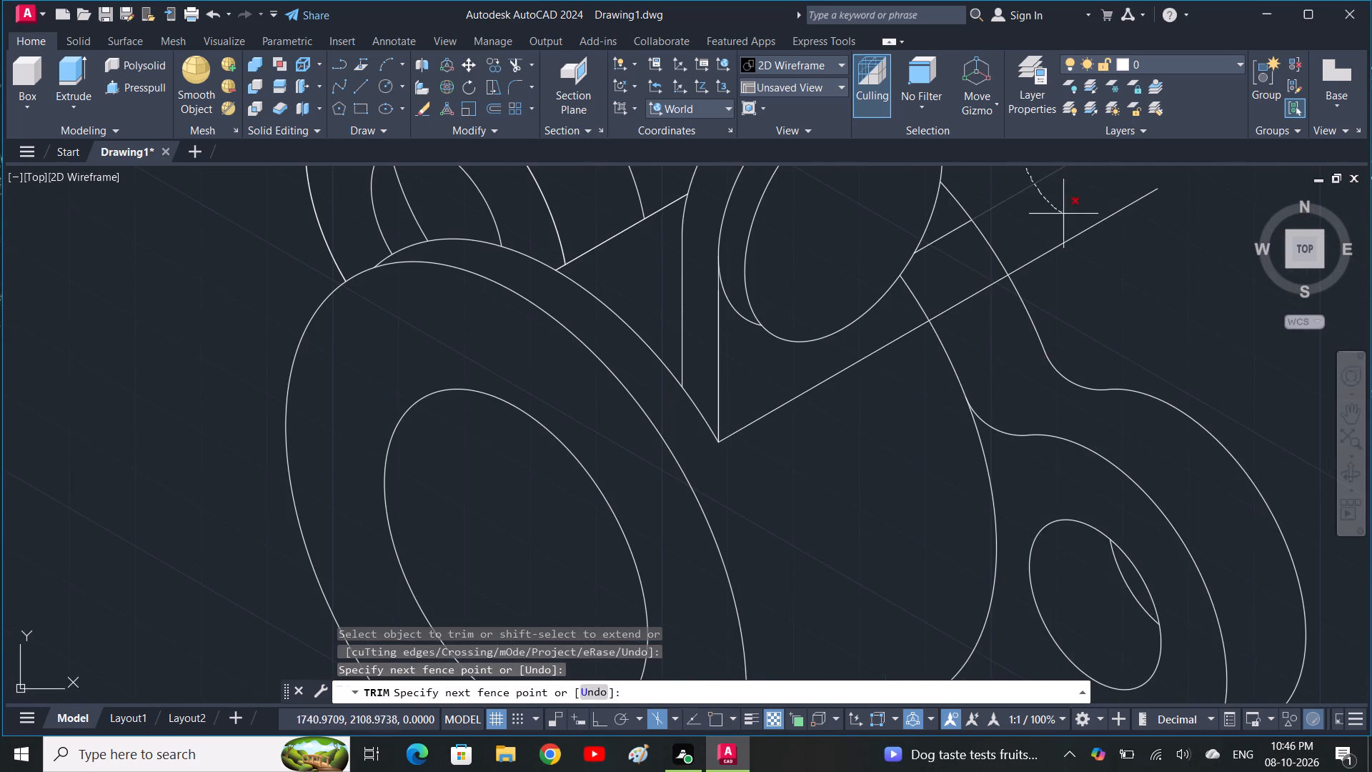
left_click_drag(1068, 217, 1108, 243)
left_click_drag(948, 224, 983, 302)
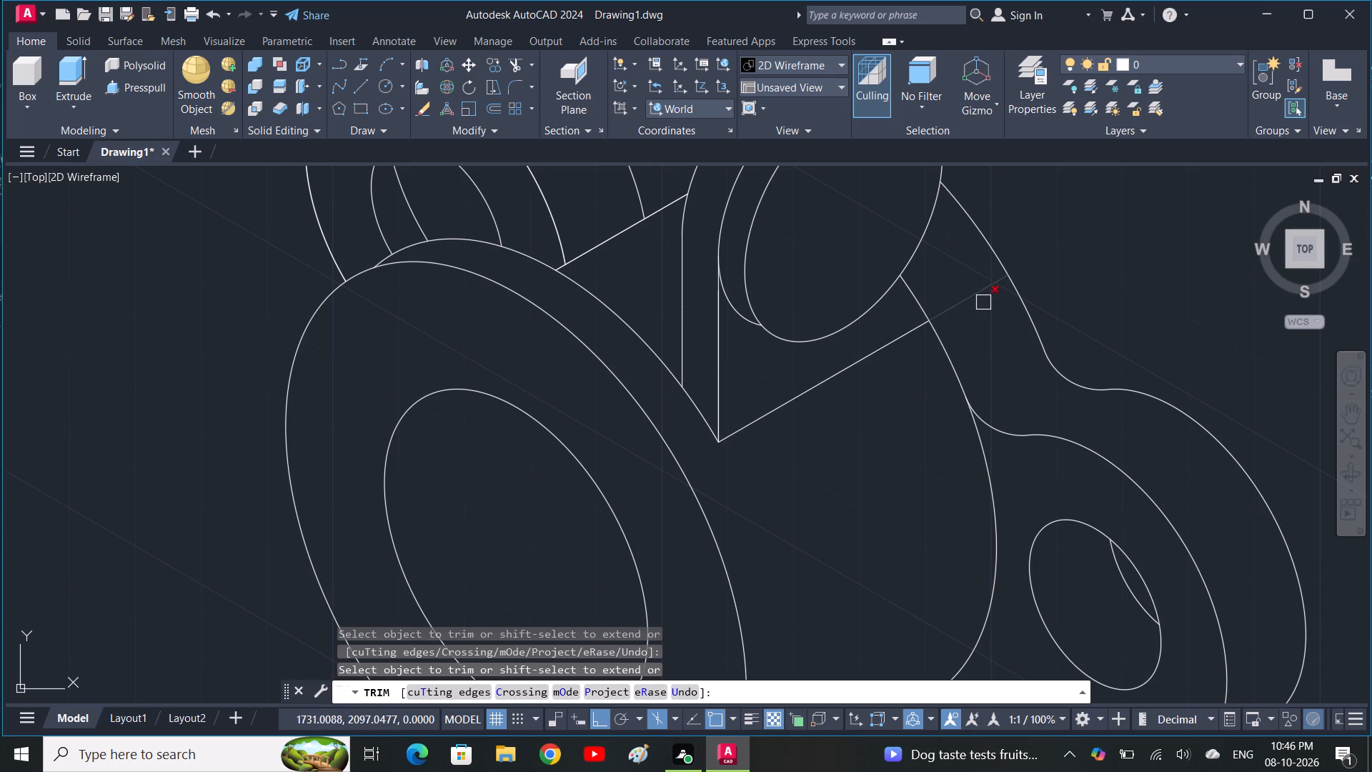
left_click(977, 292)
scroll(967, 314, "down", 2)
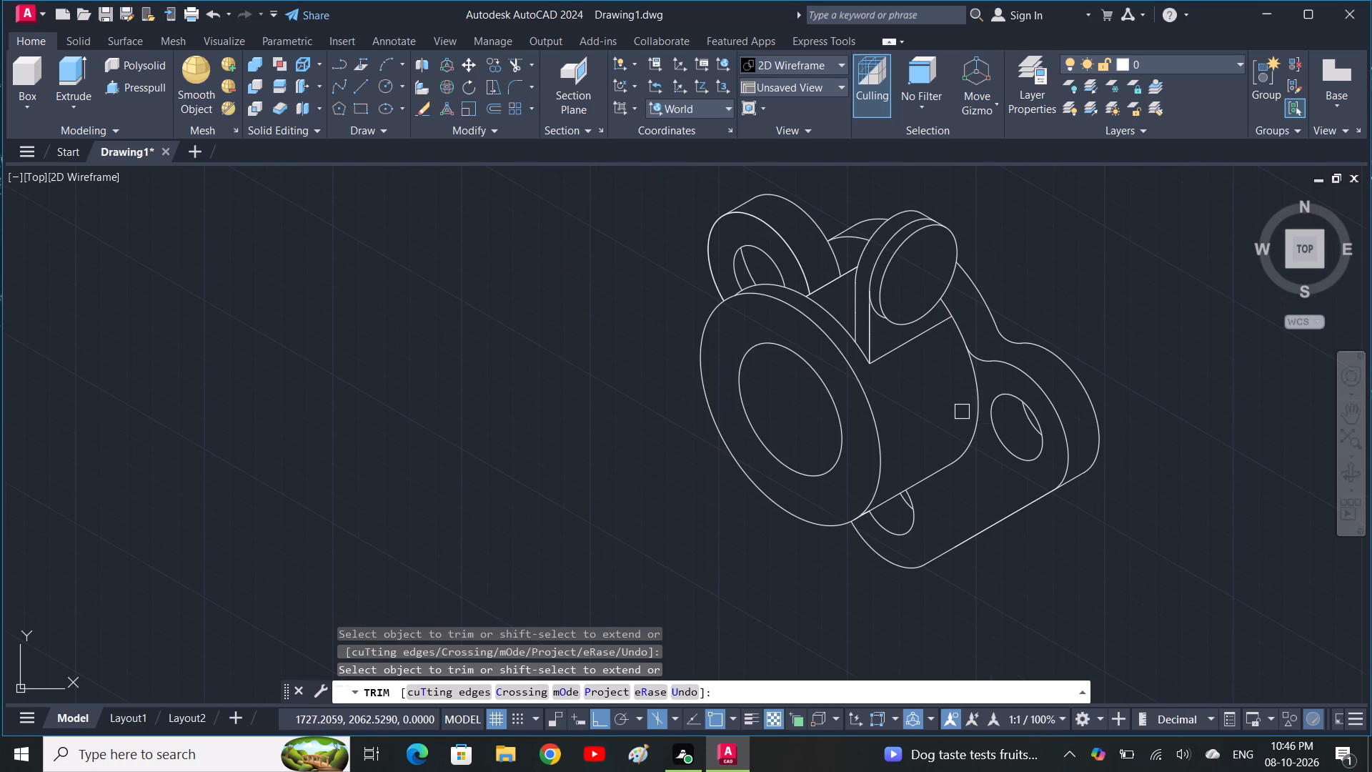
middle_click_drag(797, 396, 915, 596)
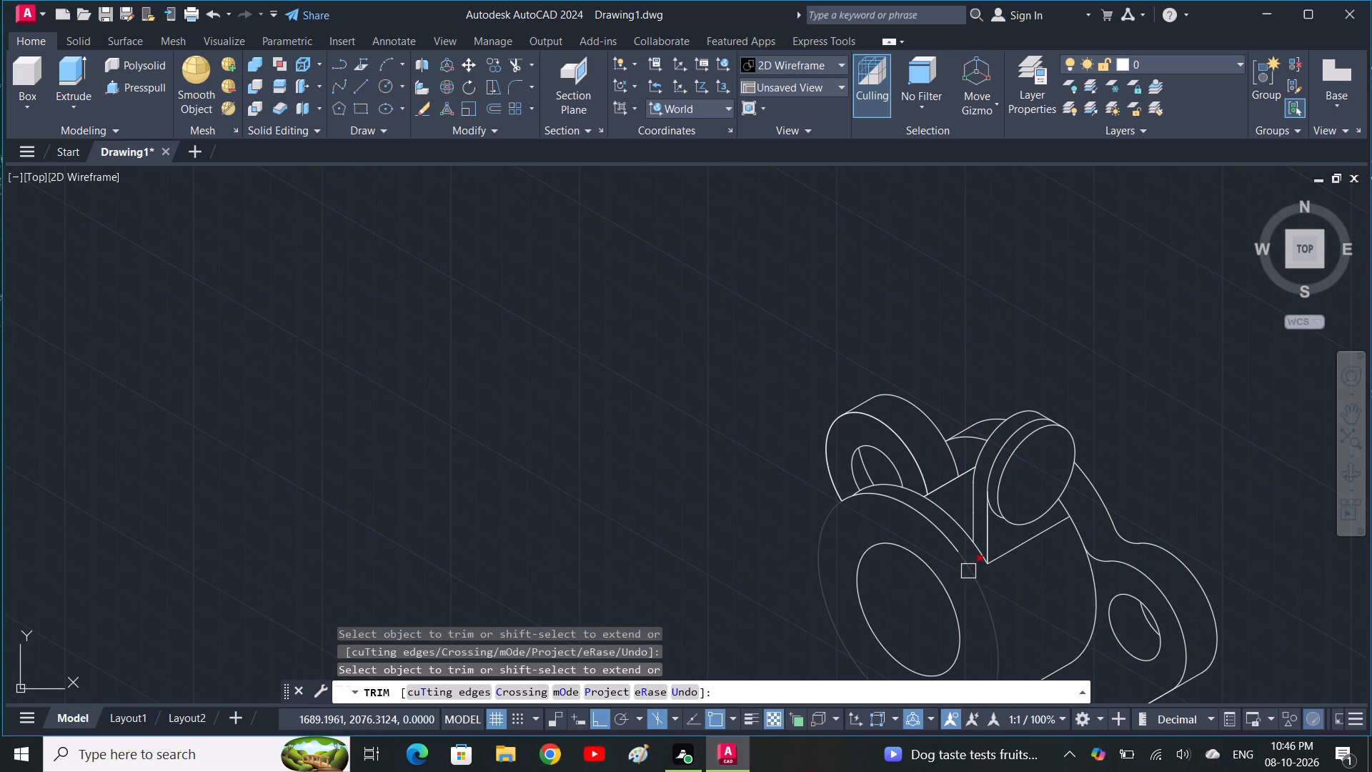
middle_click_drag(970, 587, 934, 482)
key("Escape")
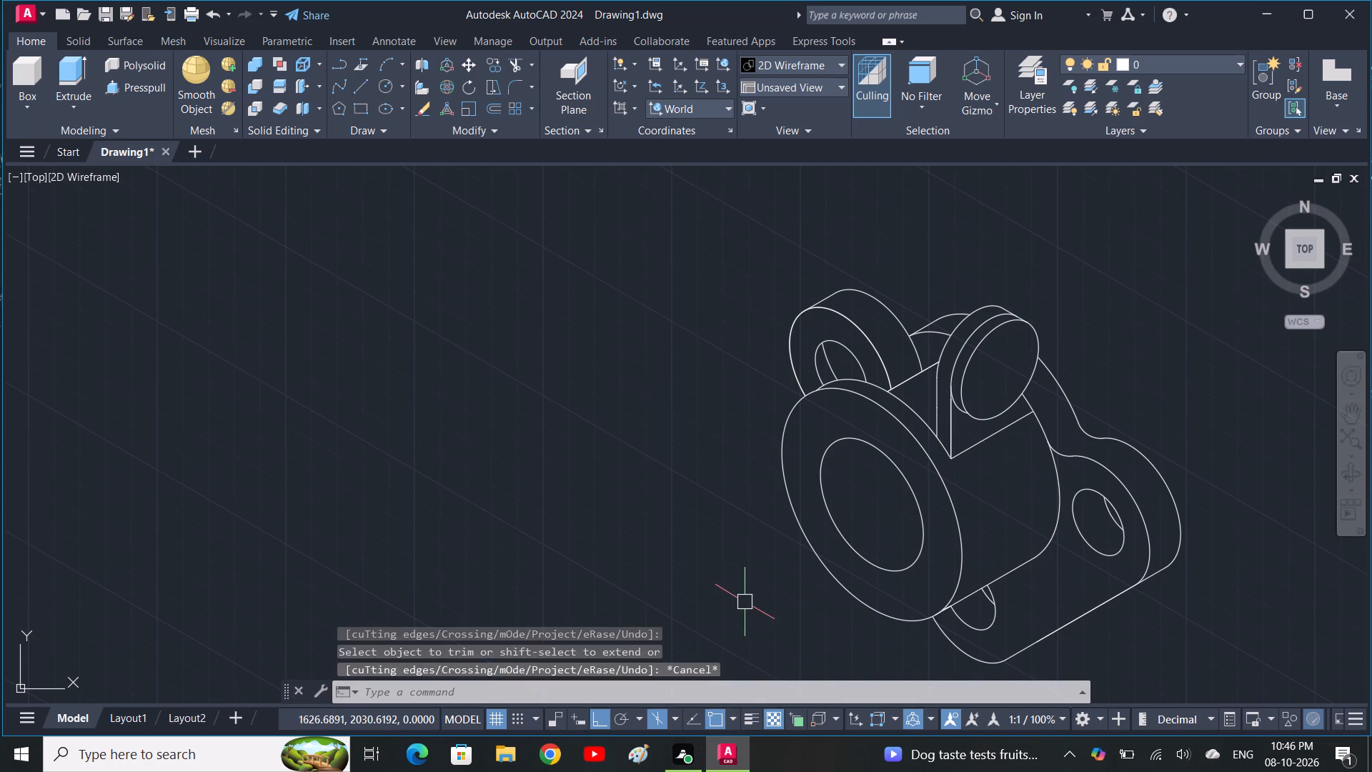
key("Escape")
key("Escape")
key("Escape")
key("Escape")
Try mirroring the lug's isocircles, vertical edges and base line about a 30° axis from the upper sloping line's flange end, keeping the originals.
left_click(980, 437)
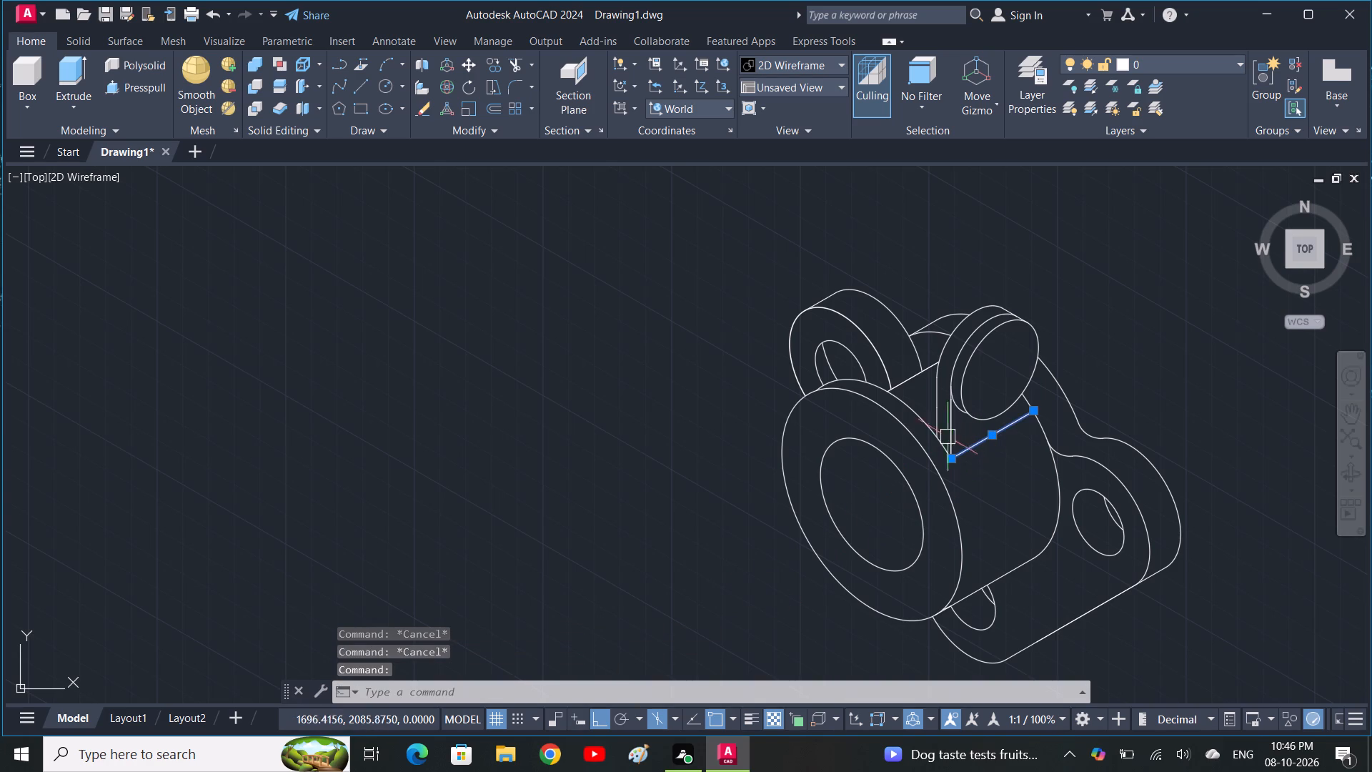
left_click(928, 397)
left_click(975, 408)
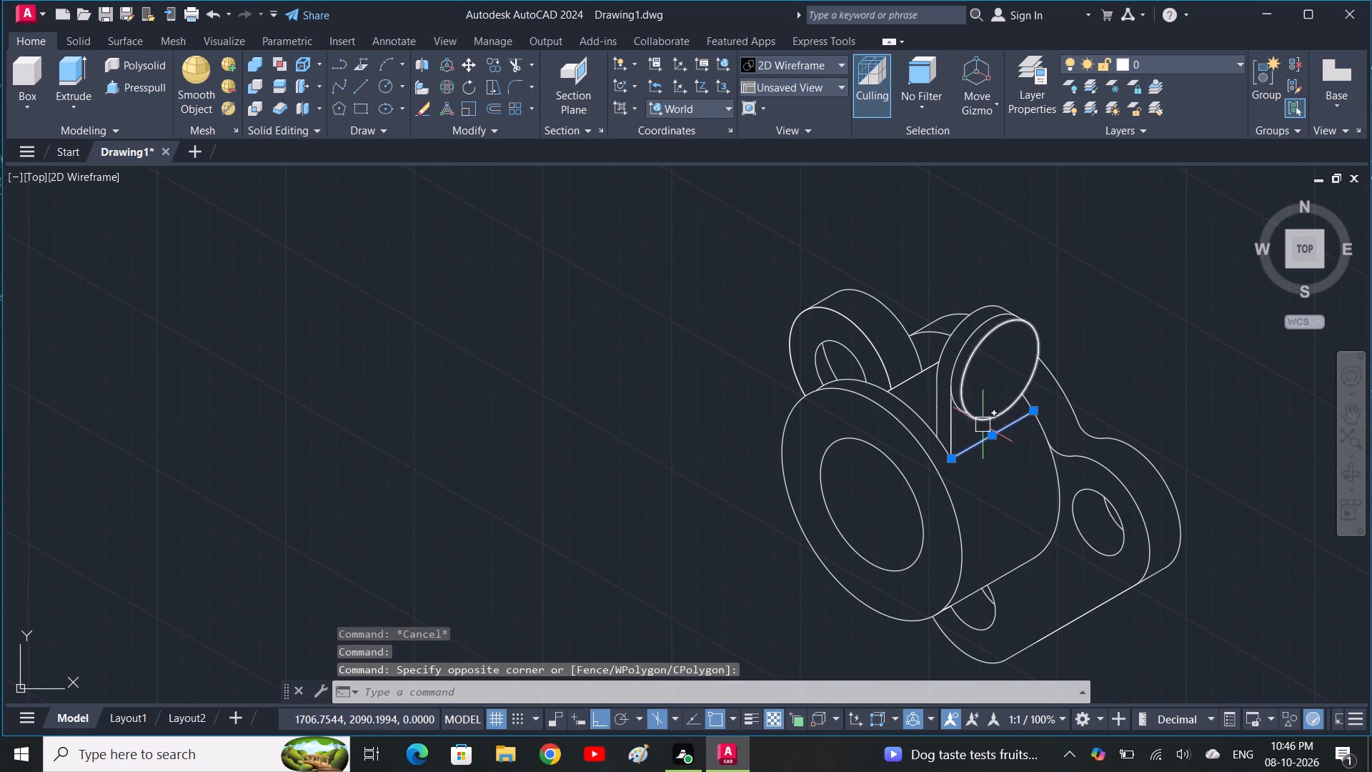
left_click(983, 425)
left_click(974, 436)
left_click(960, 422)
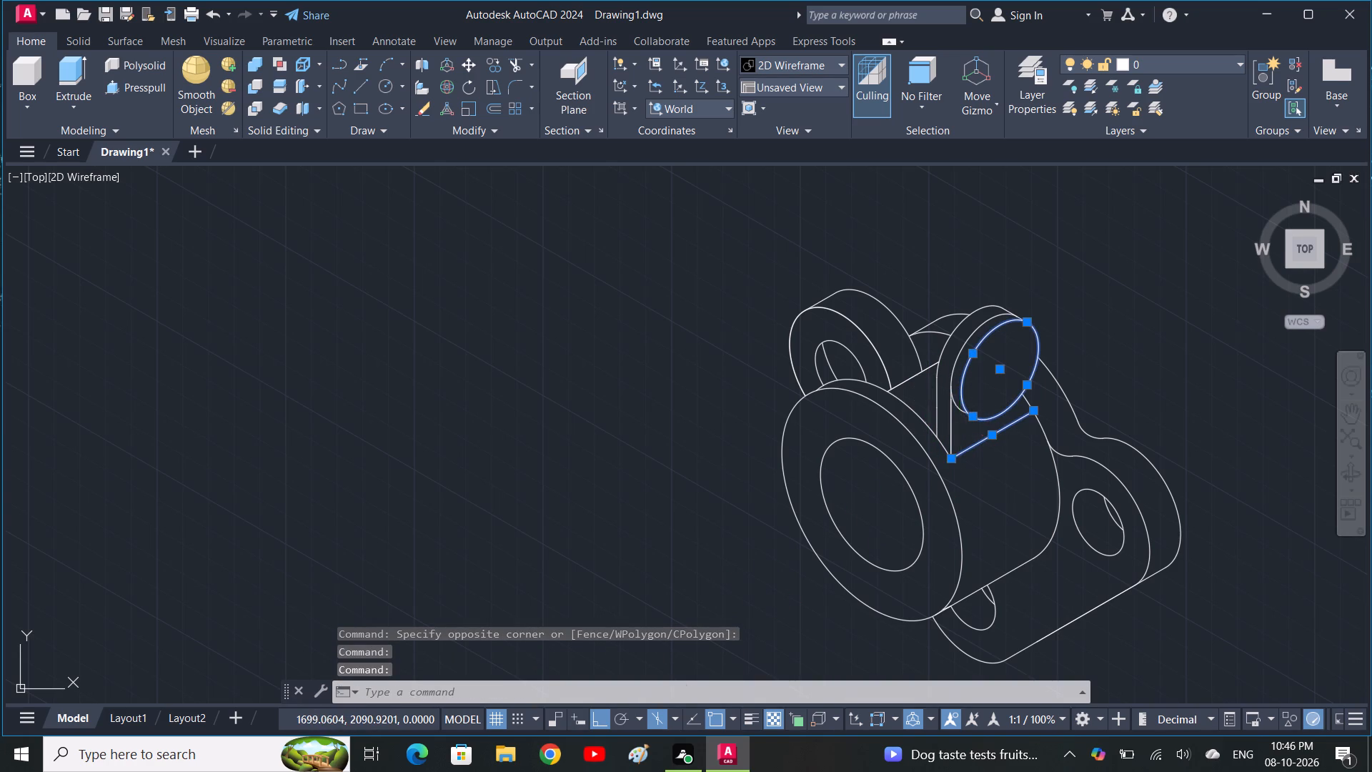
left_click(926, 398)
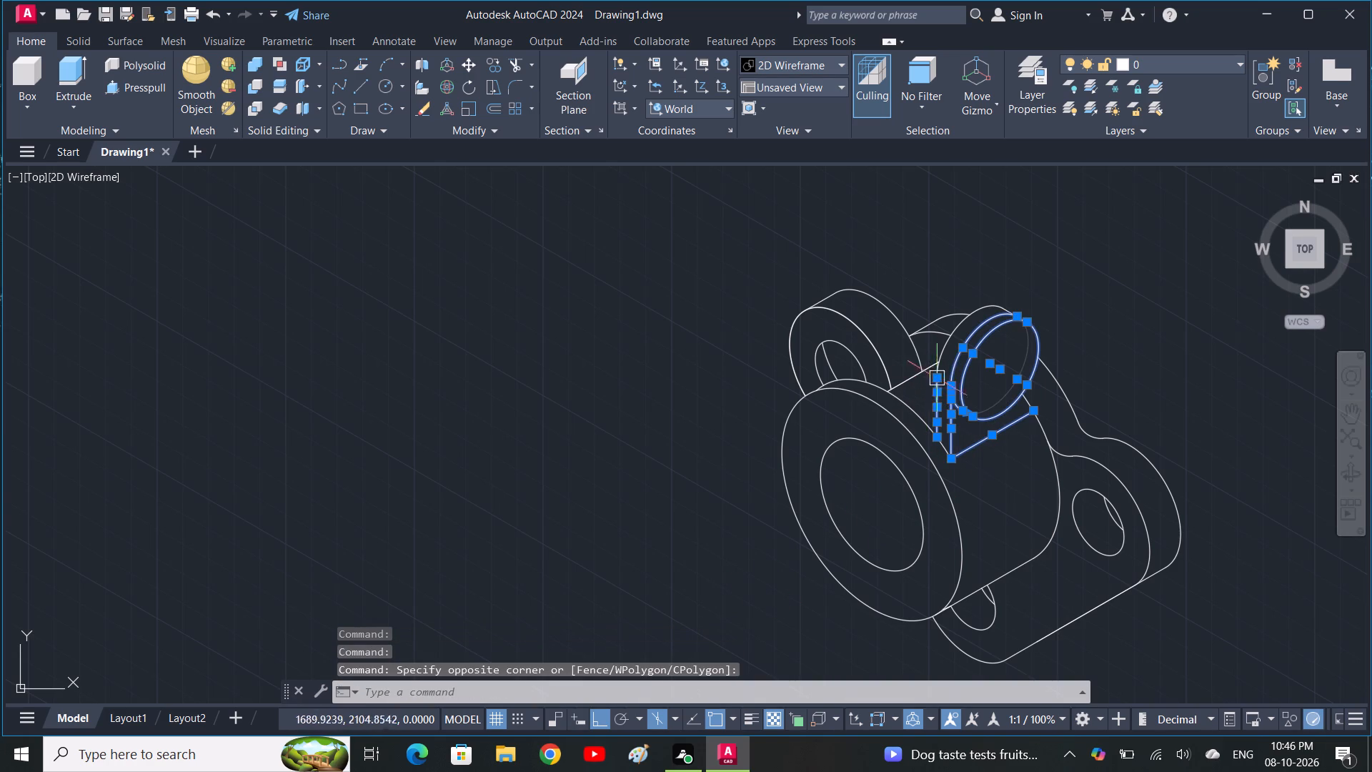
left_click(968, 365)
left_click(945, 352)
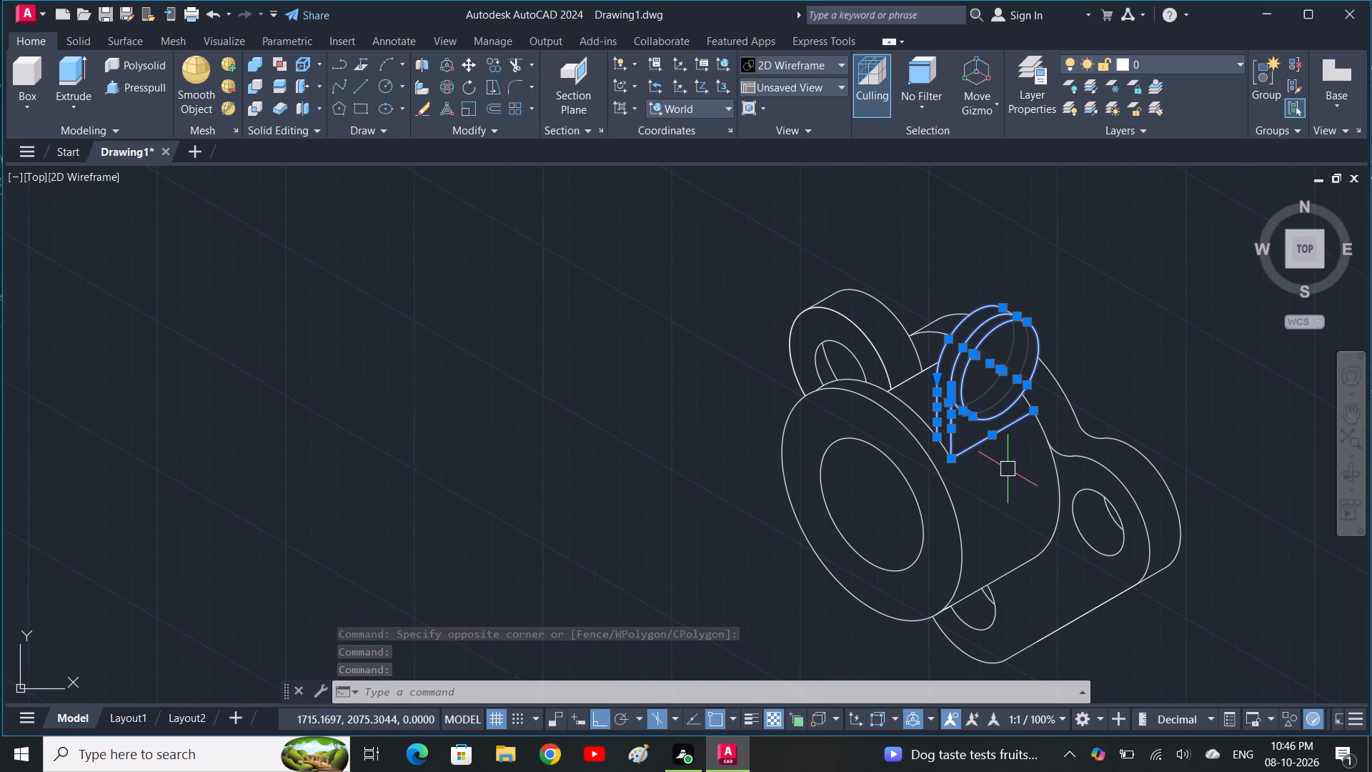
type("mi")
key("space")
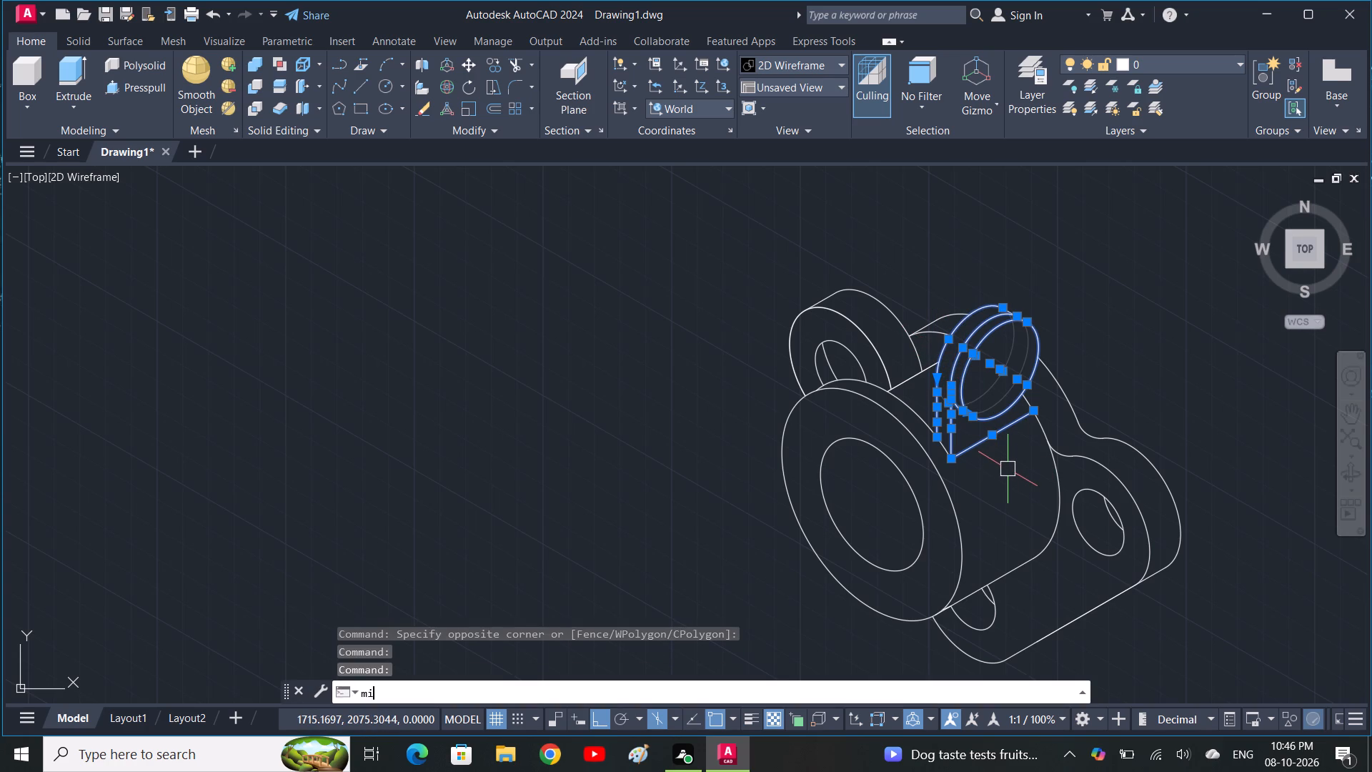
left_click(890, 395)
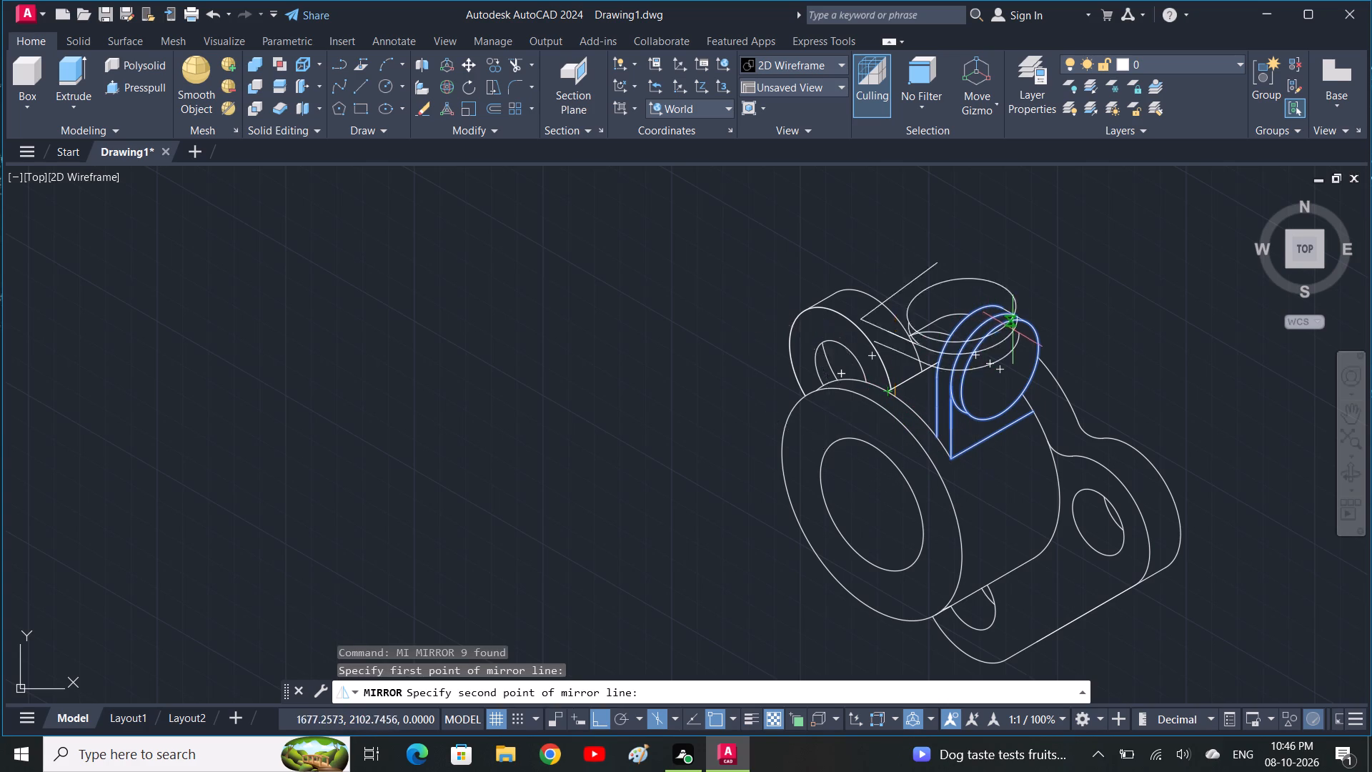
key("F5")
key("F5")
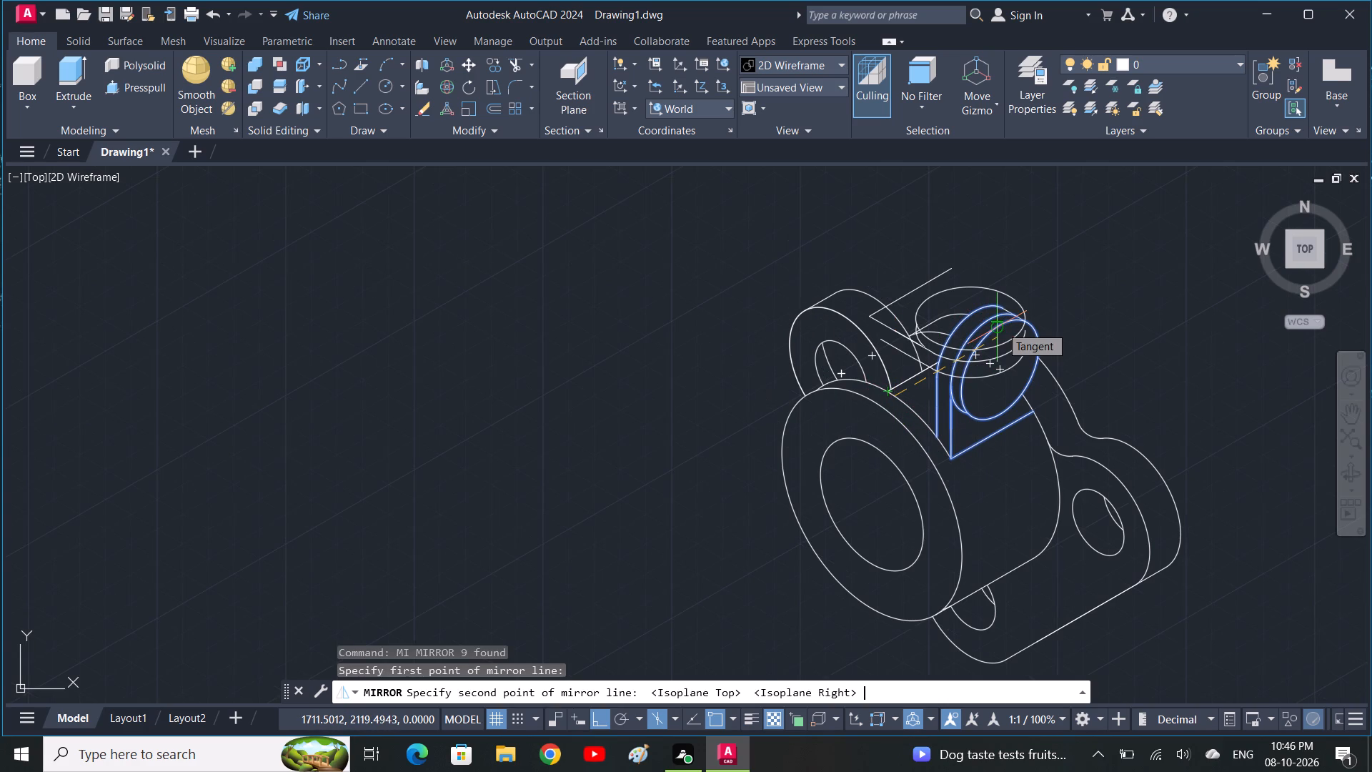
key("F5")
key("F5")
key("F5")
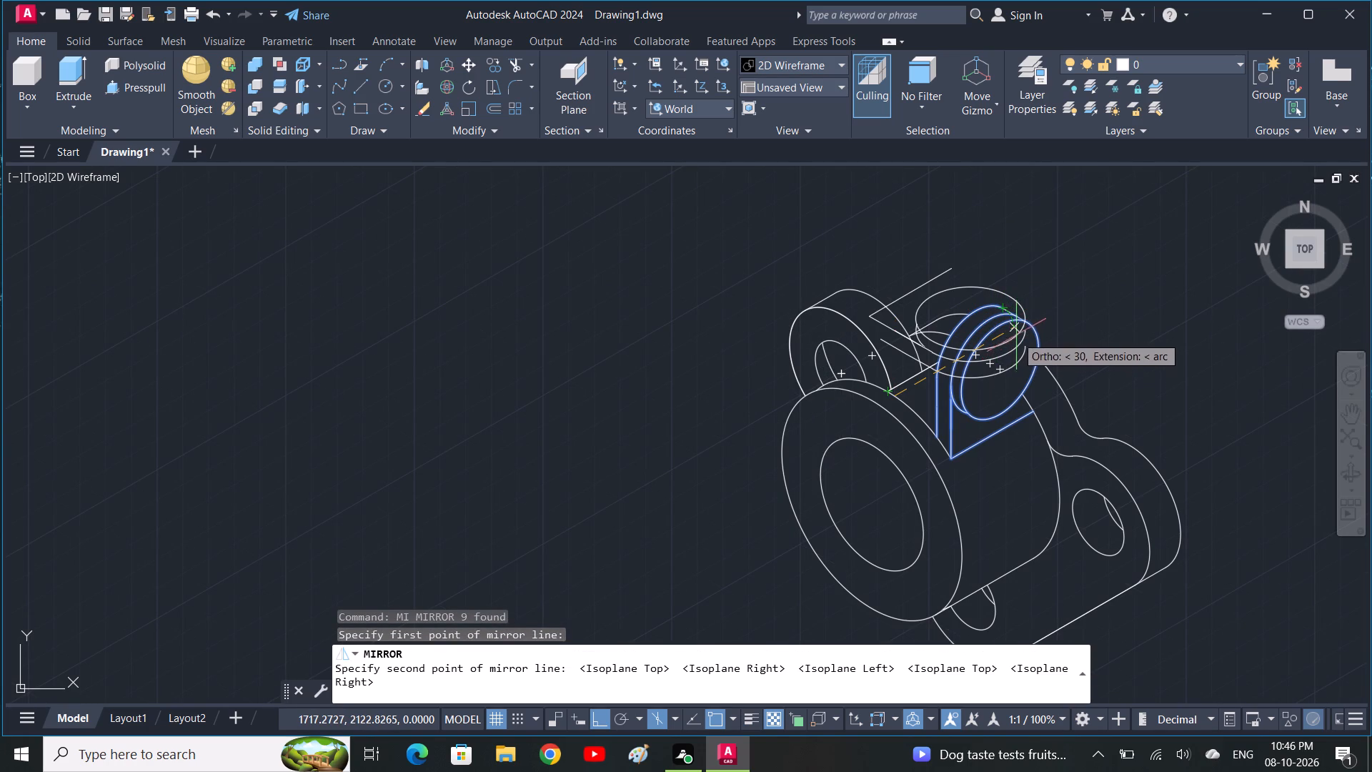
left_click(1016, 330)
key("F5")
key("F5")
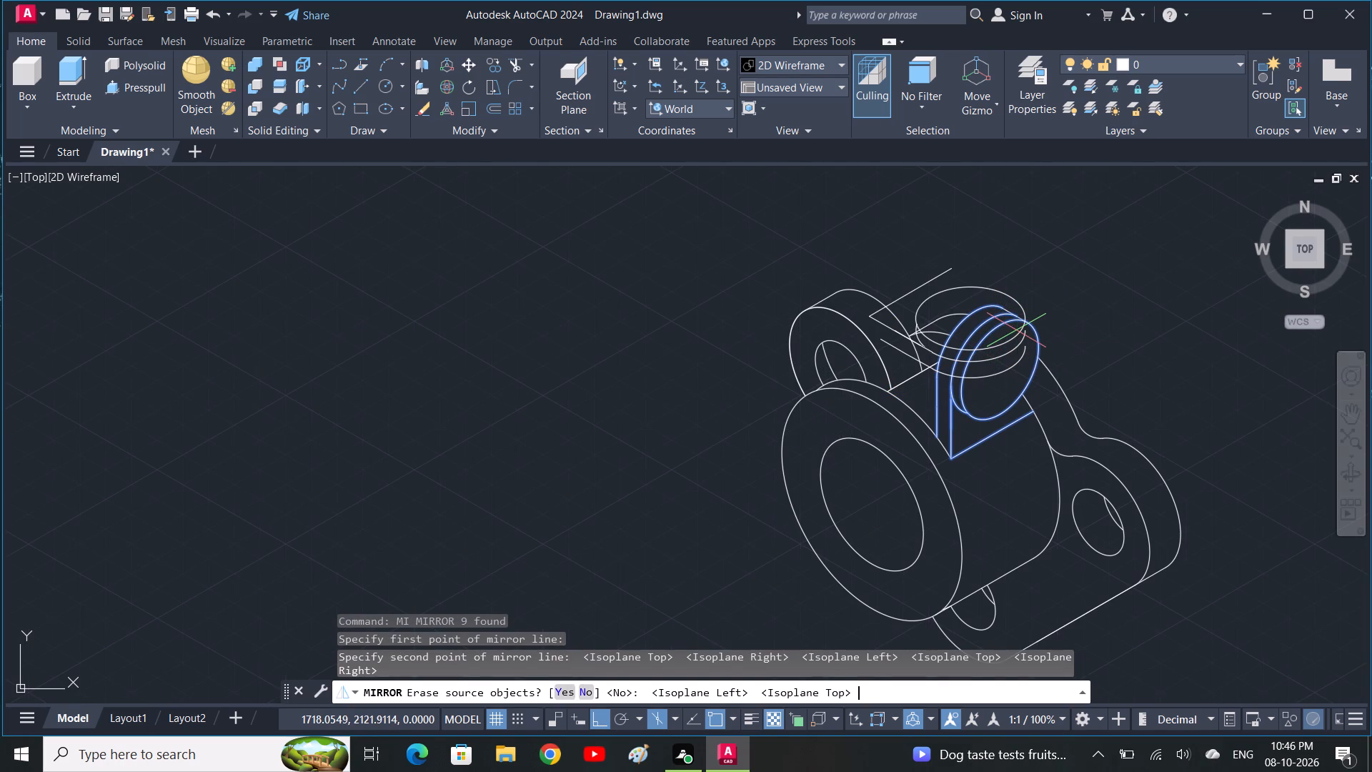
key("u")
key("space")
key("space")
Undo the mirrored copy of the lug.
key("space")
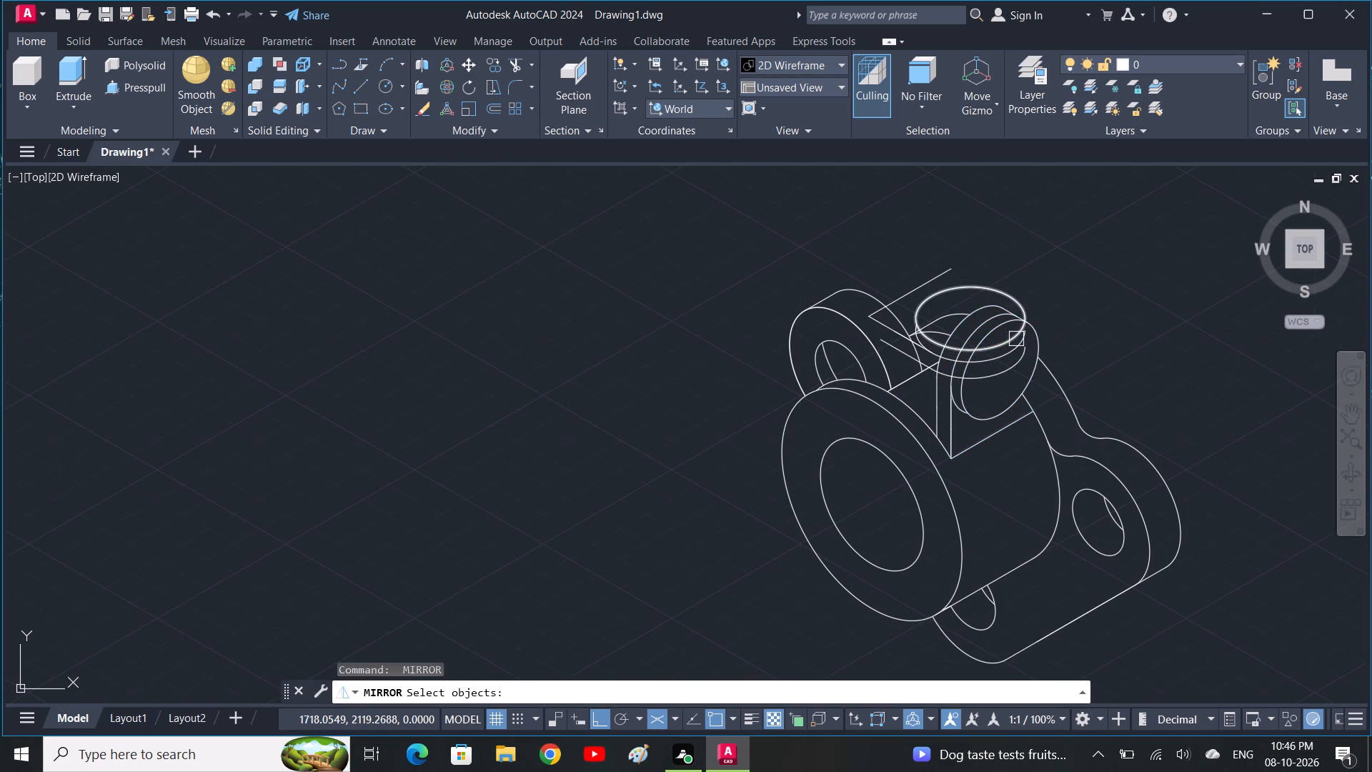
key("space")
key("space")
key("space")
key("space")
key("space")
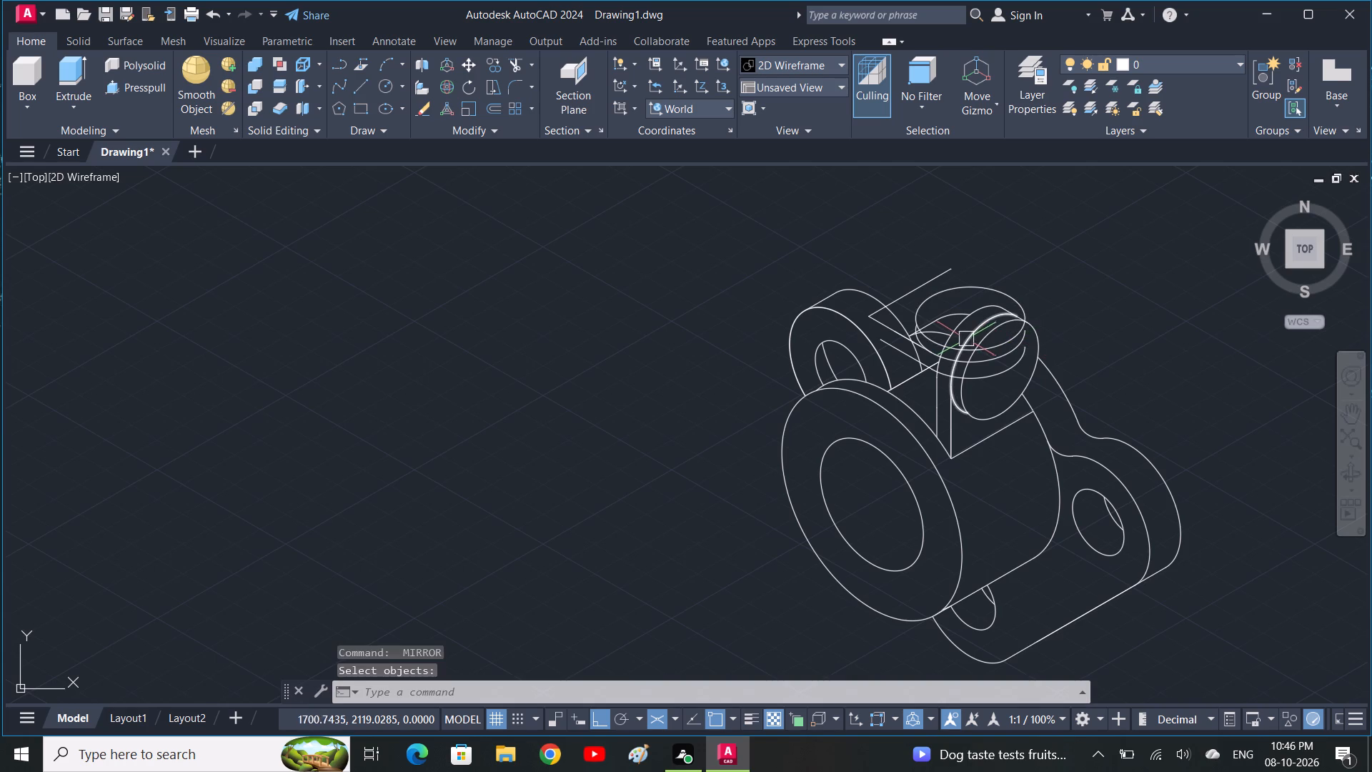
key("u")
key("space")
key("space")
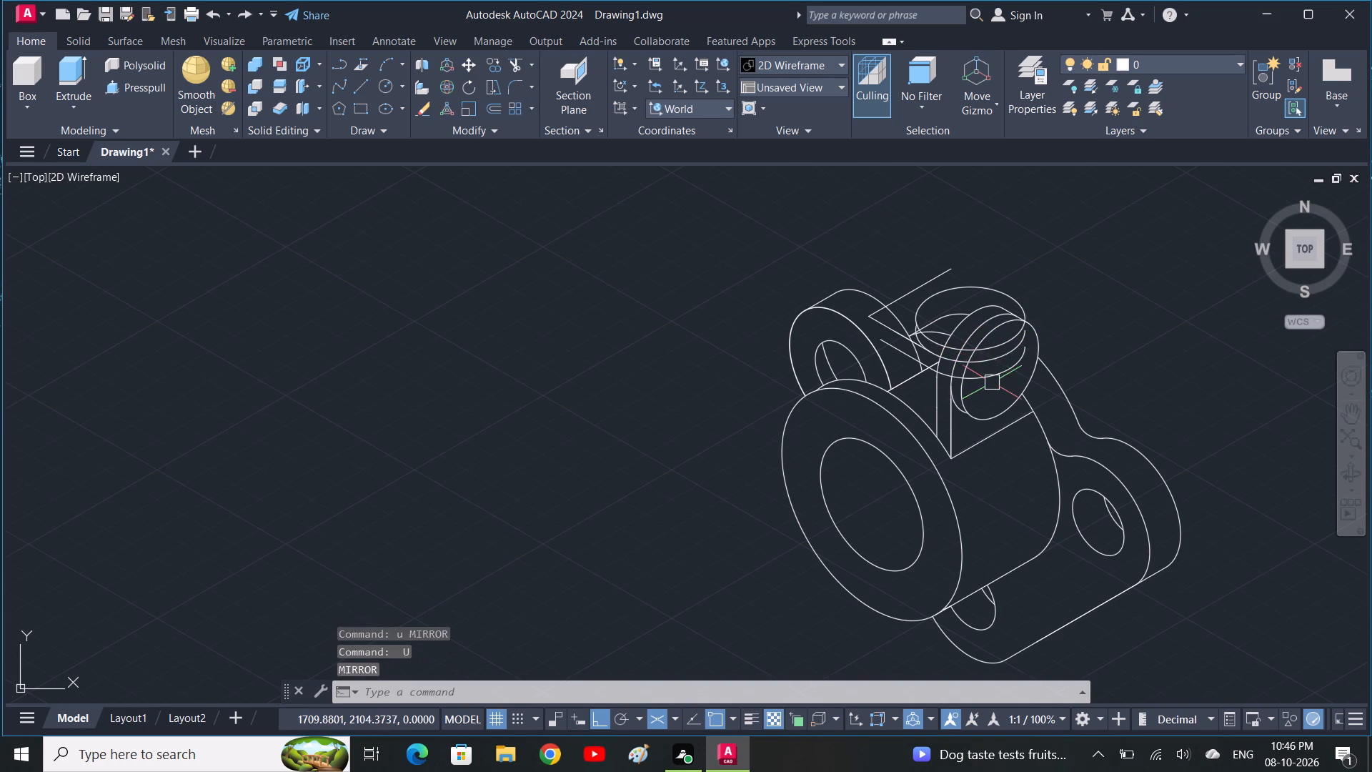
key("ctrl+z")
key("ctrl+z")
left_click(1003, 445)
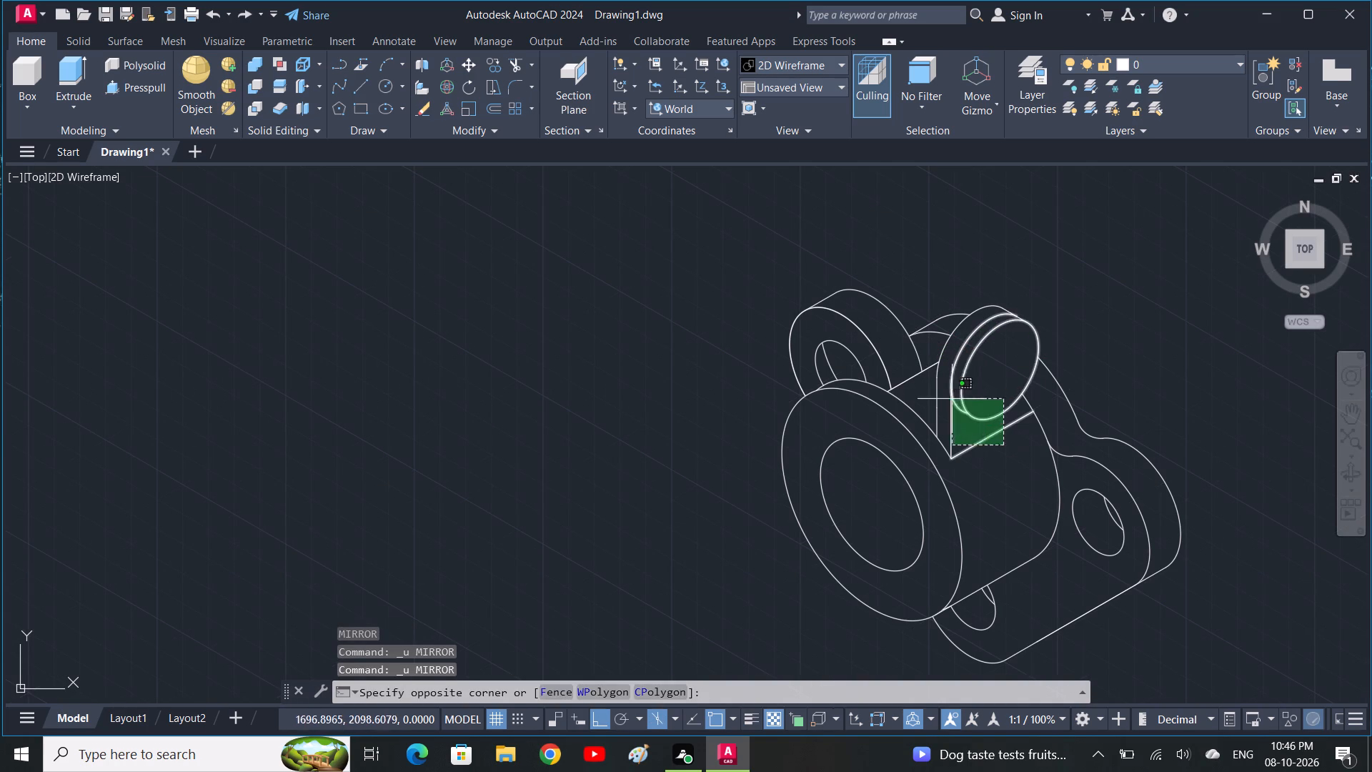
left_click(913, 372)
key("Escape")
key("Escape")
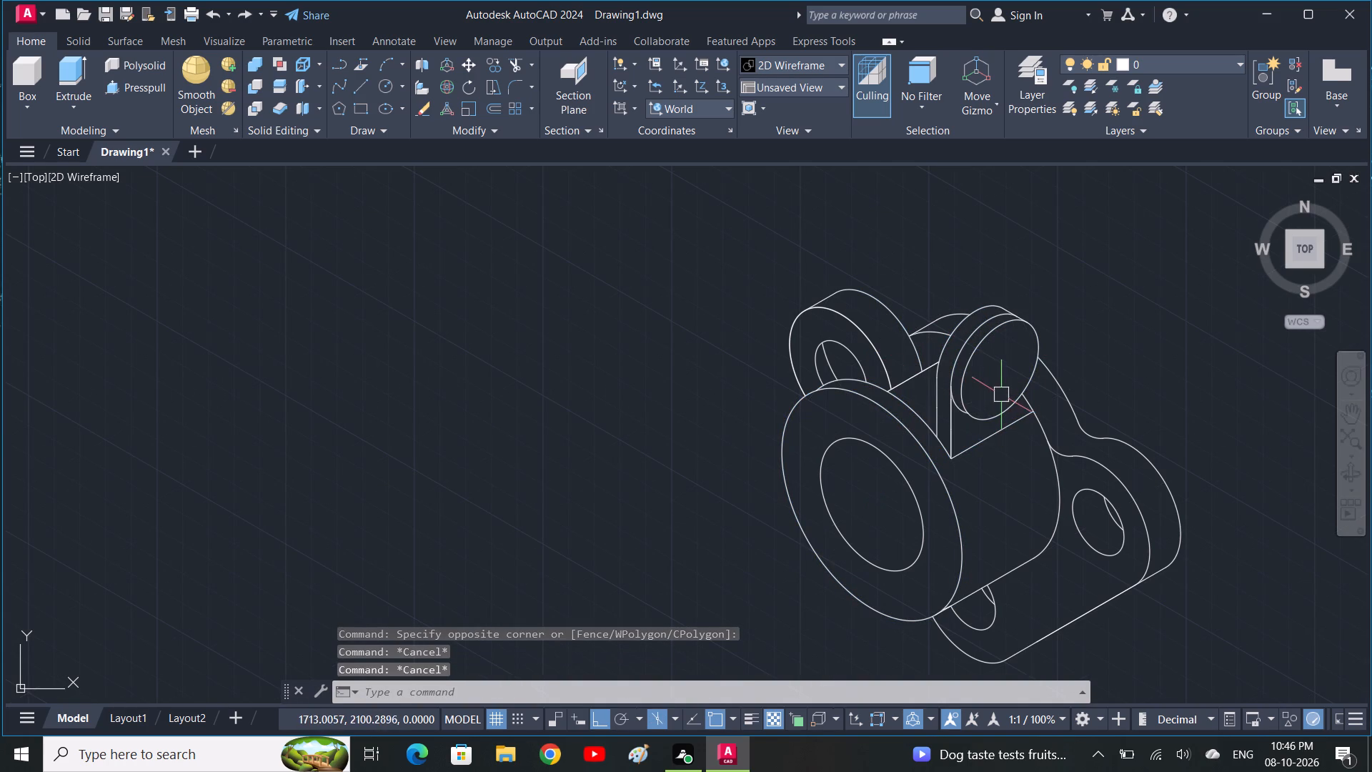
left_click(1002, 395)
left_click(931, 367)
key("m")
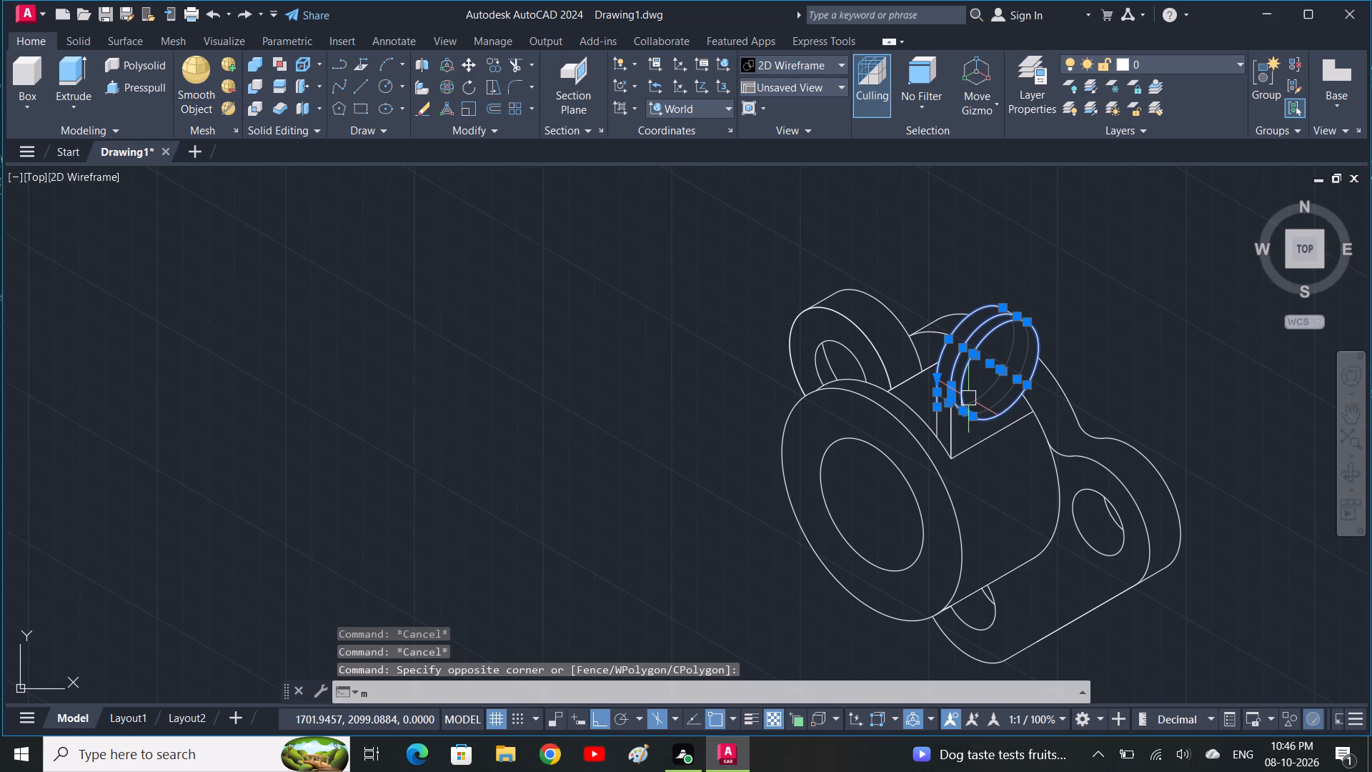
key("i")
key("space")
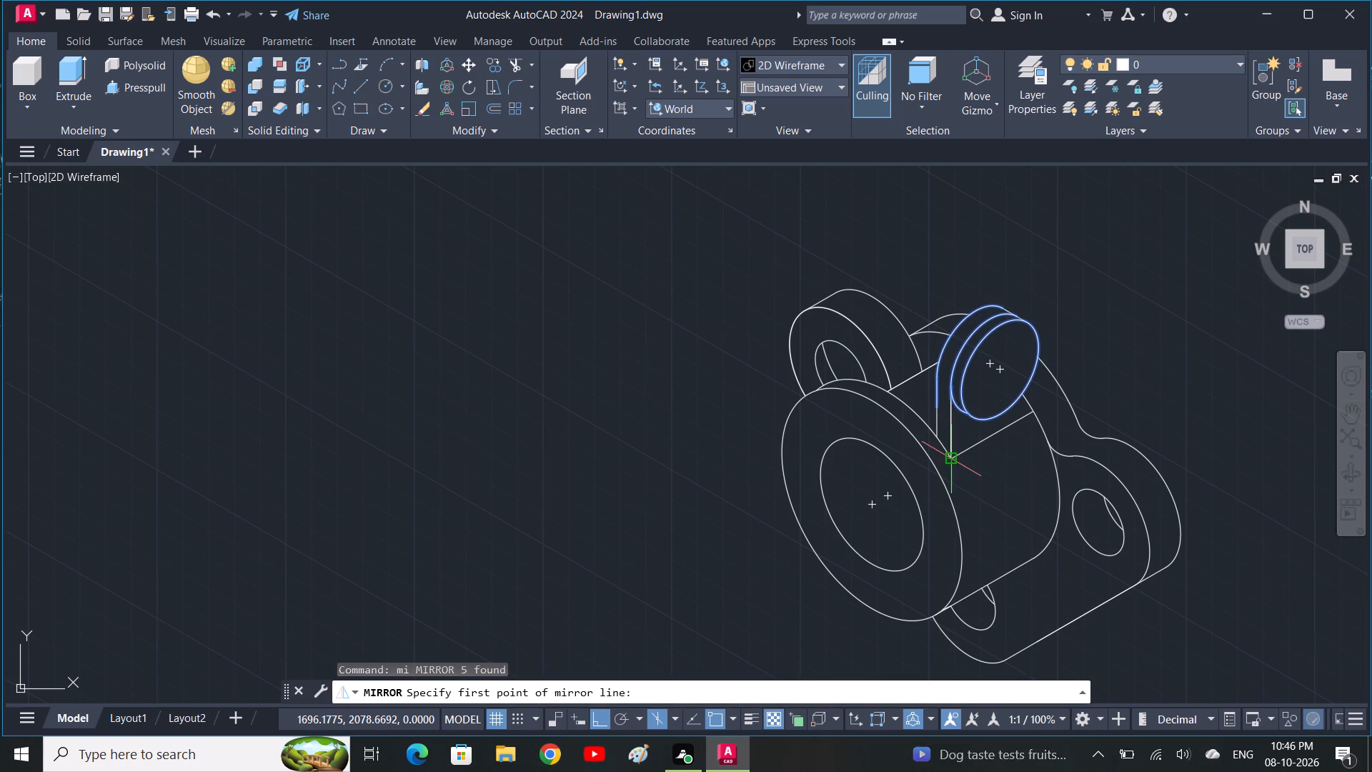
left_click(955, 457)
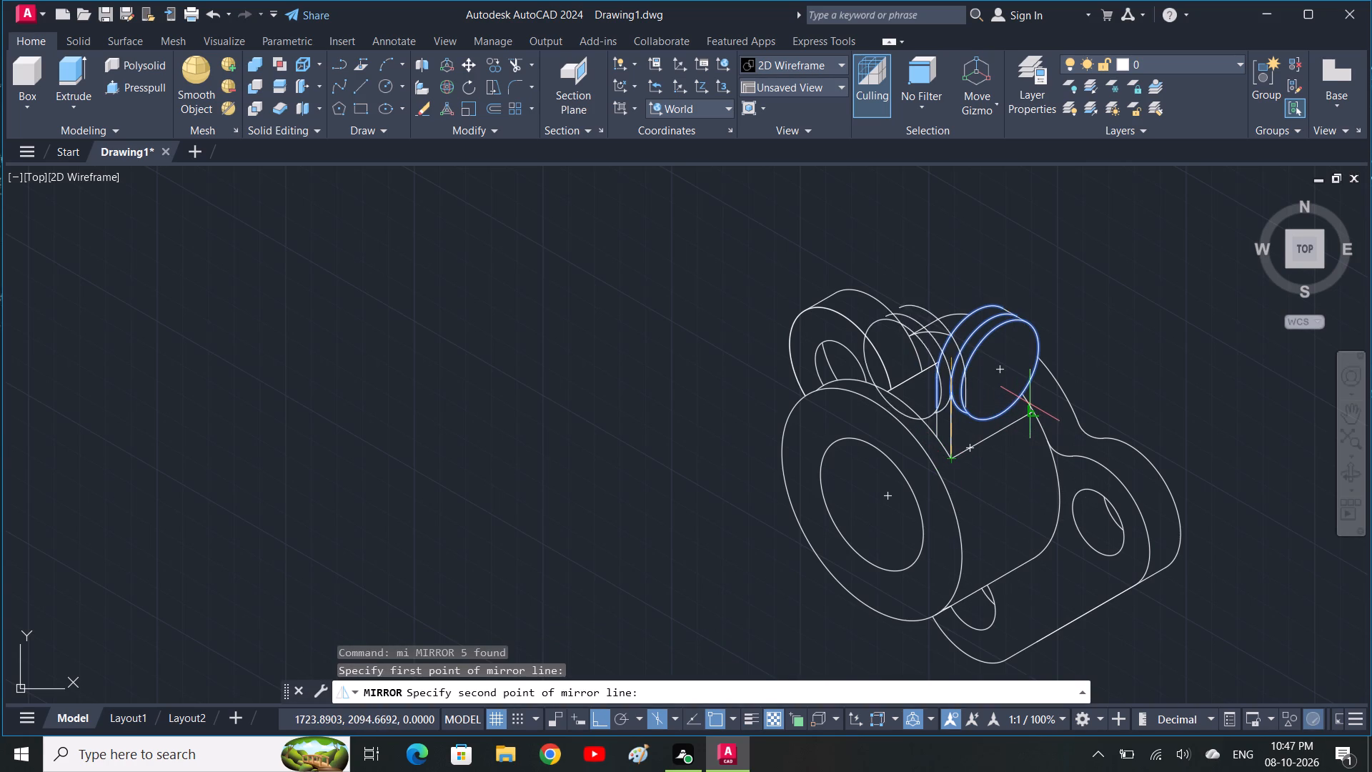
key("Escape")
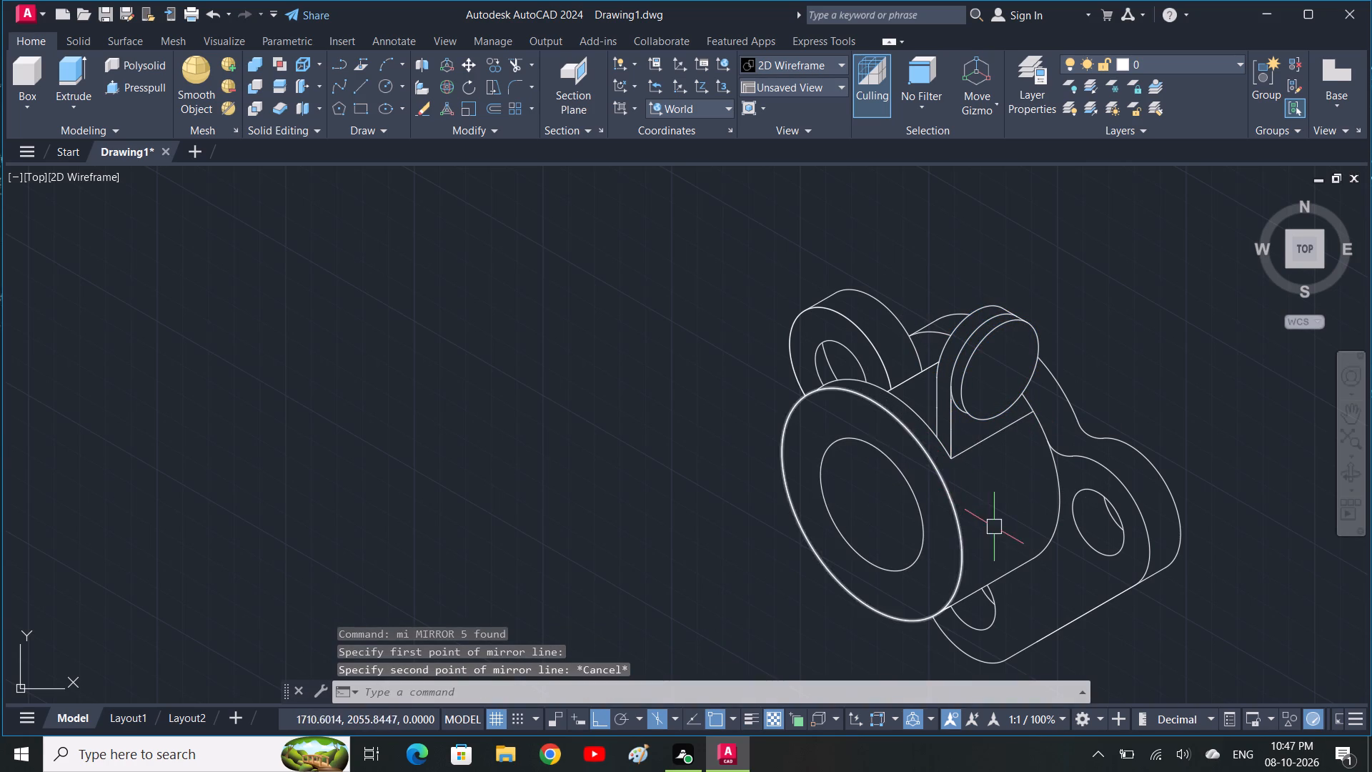
Inspect the flange drawing from the left and back views and from rotated top orientations.
left_click(1271, 246)
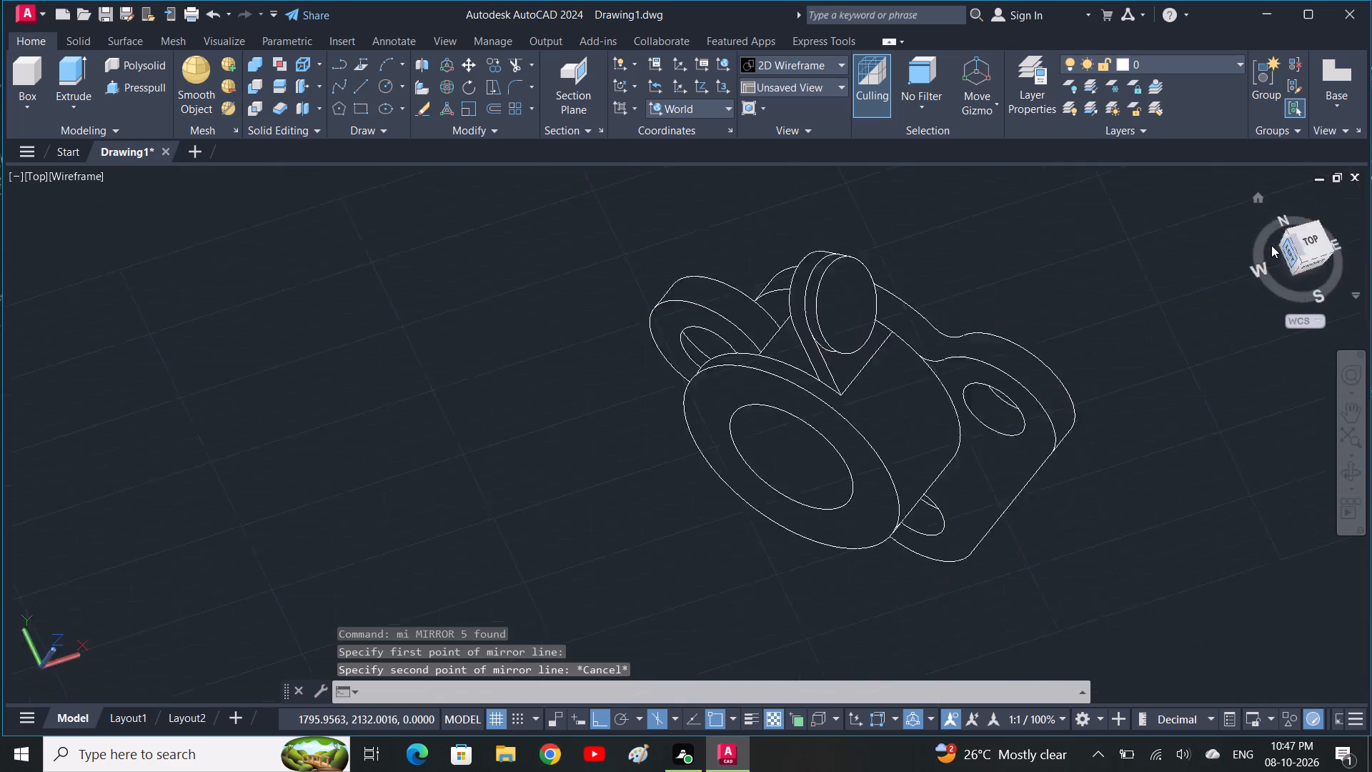
left_click(1331, 244)
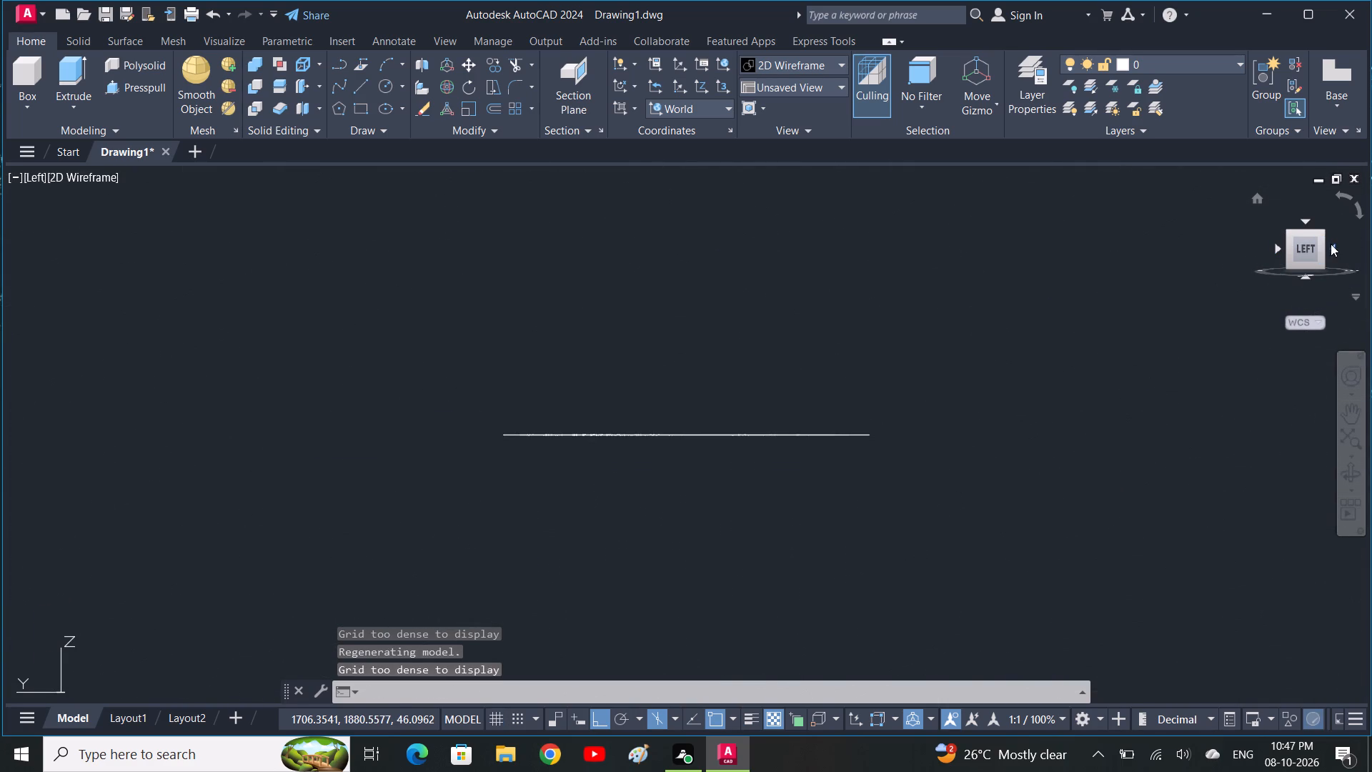
left_click(1296, 219)
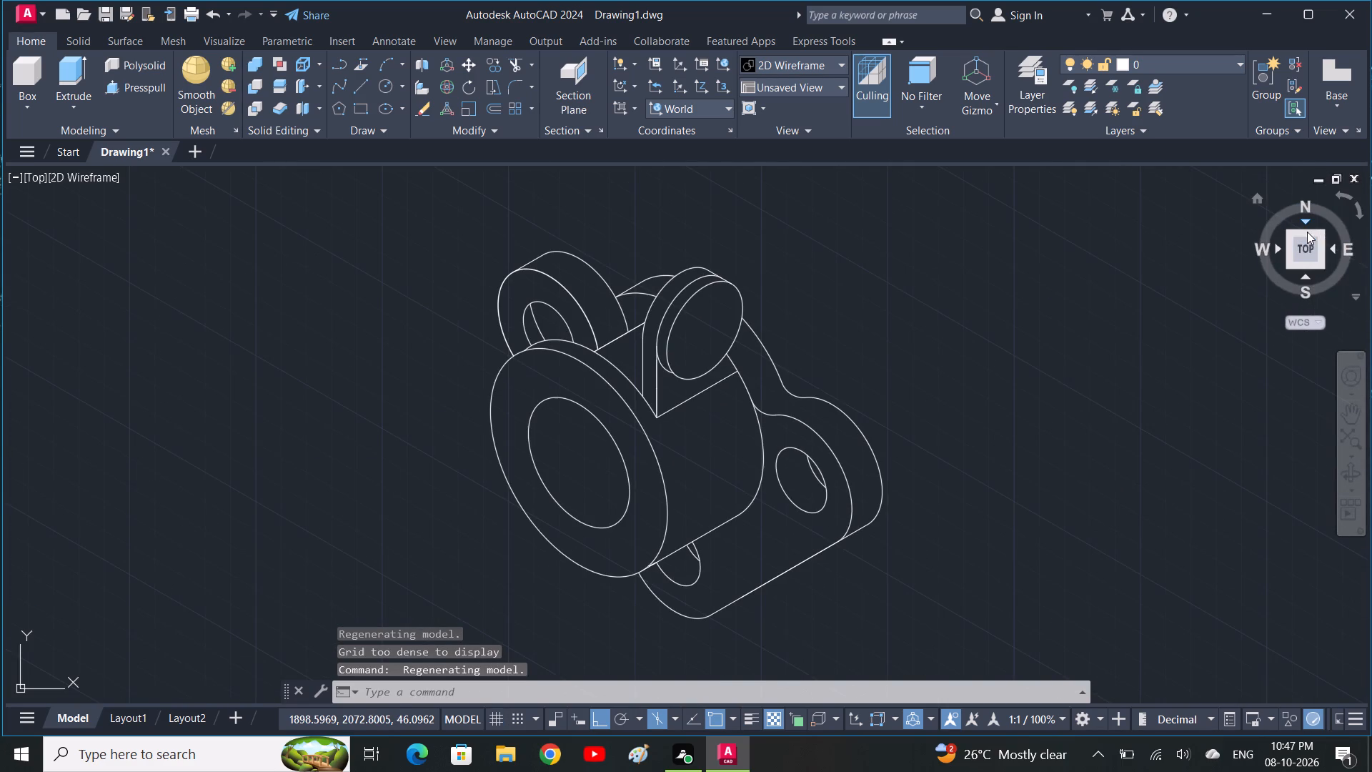
middle_click_drag(810, 532, 912, 585)
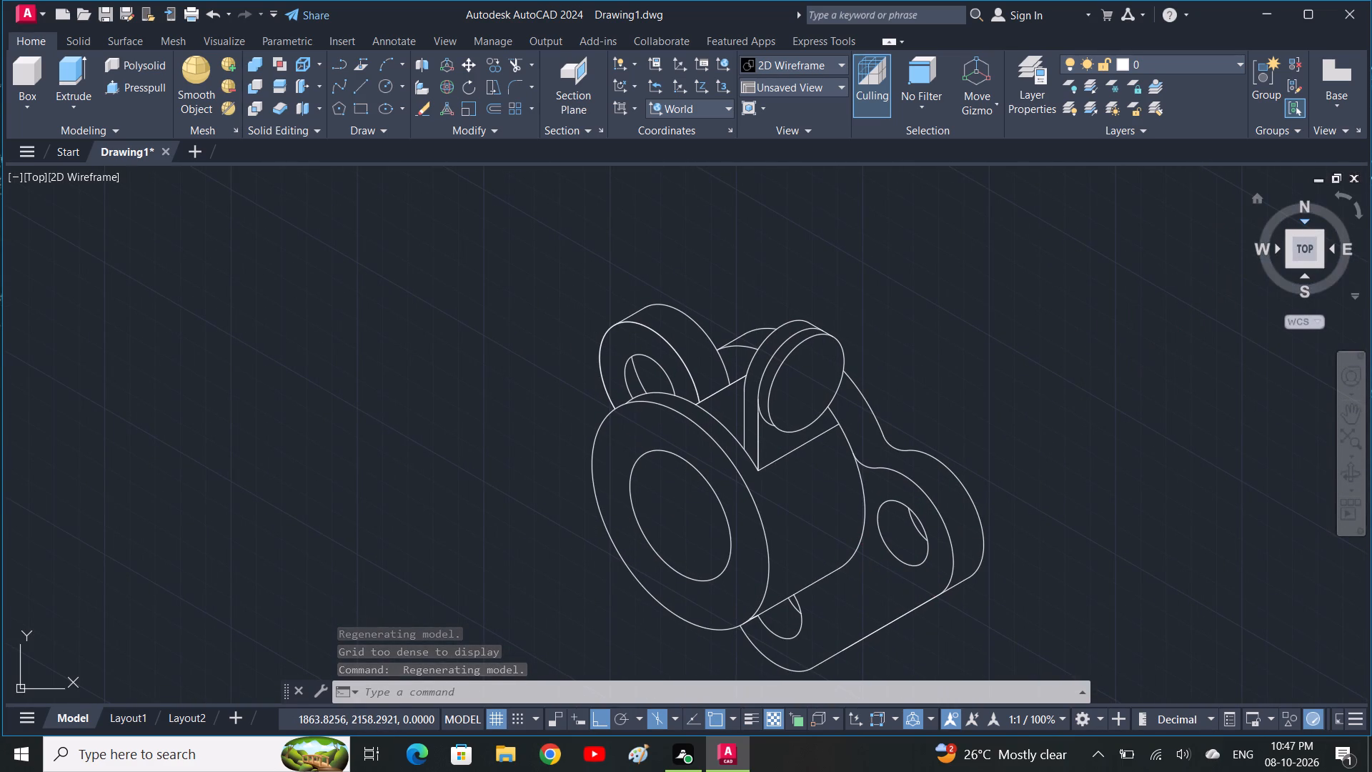
left_click(1305, 216)
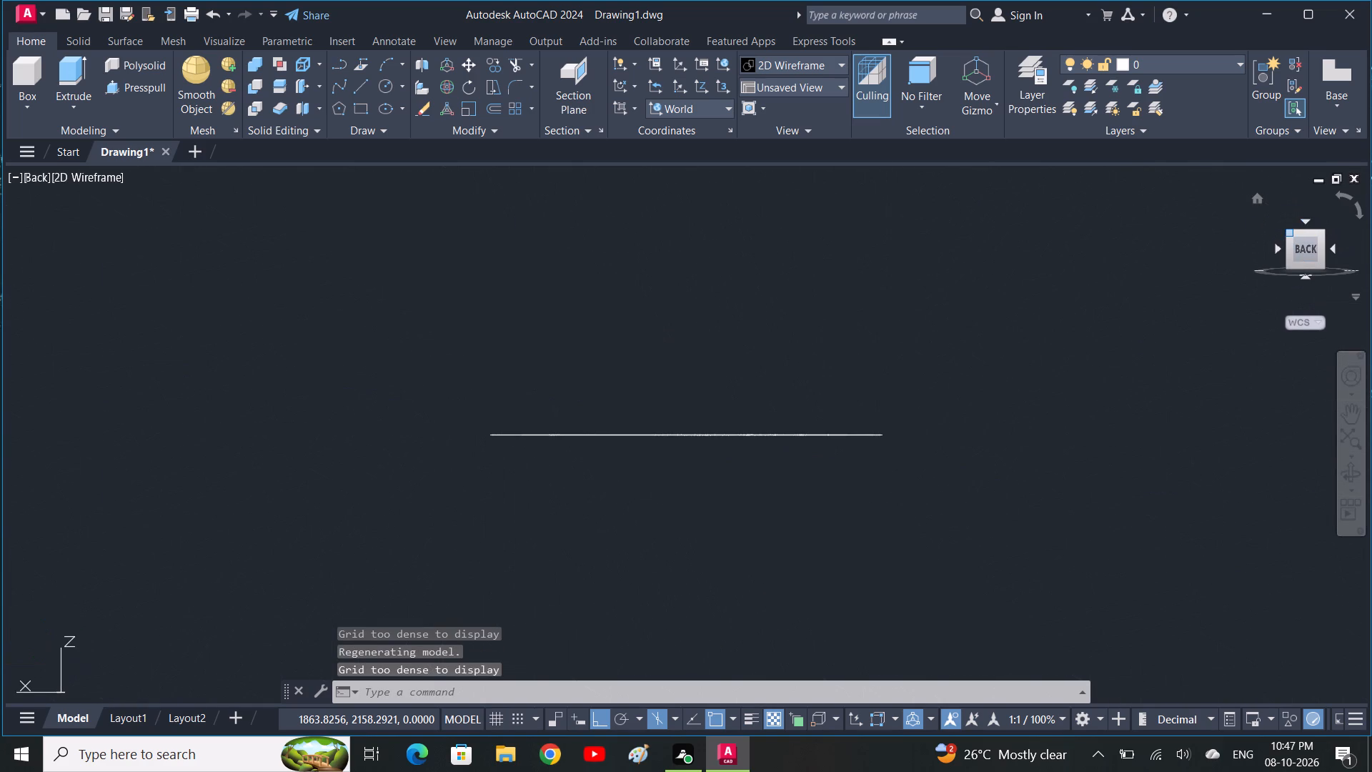
left_click(1273, 246)
left_click(1309, 224)
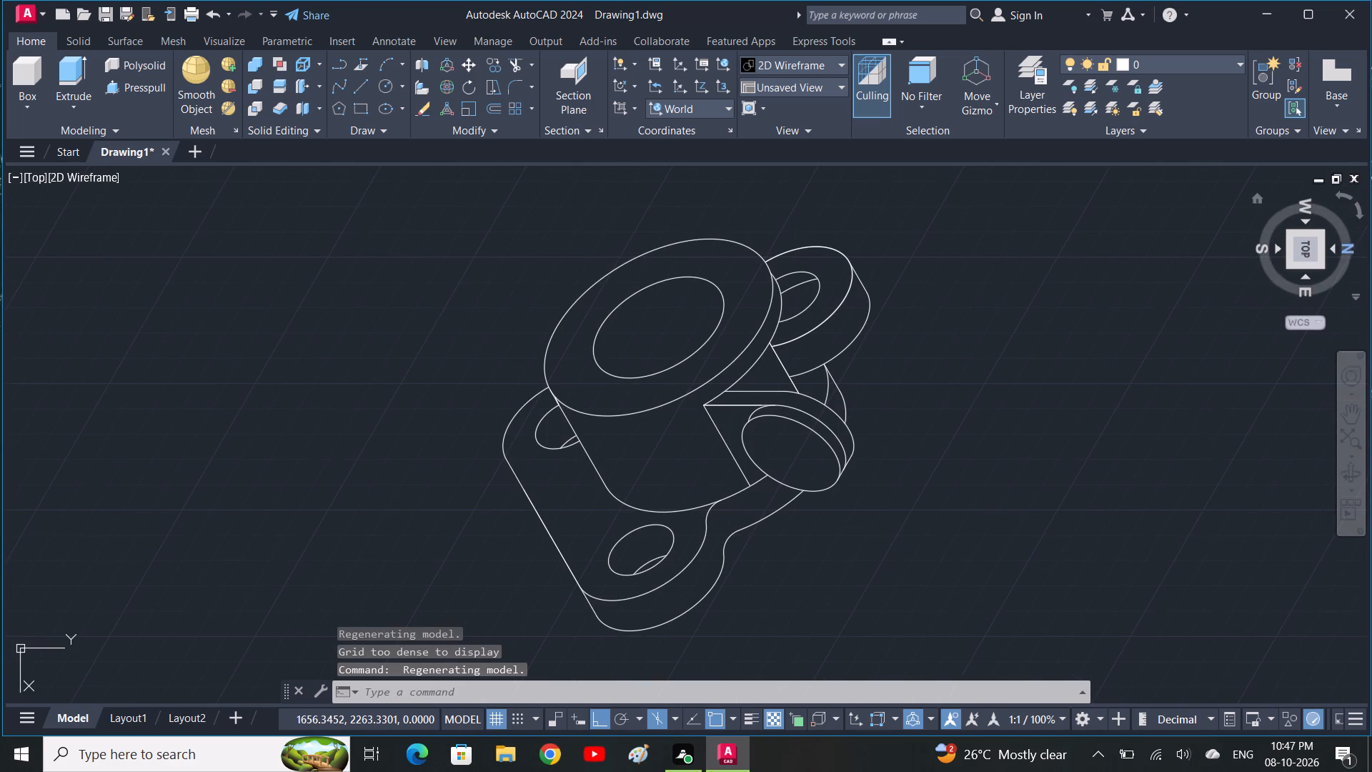
left_click(1327, 249)
left_click(1303, 221)
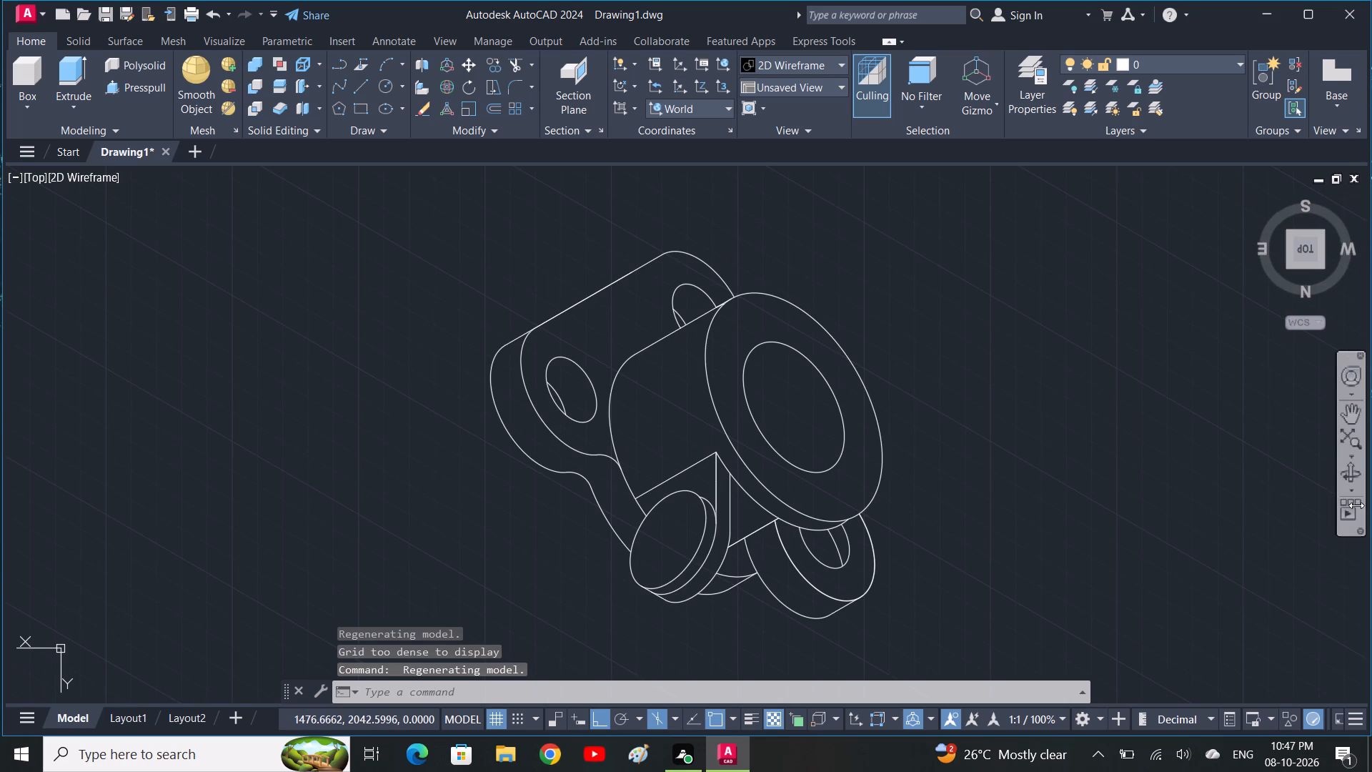
Orbit the flange drawing freely to examine it from tilted angles.
left_click(1352, 477)
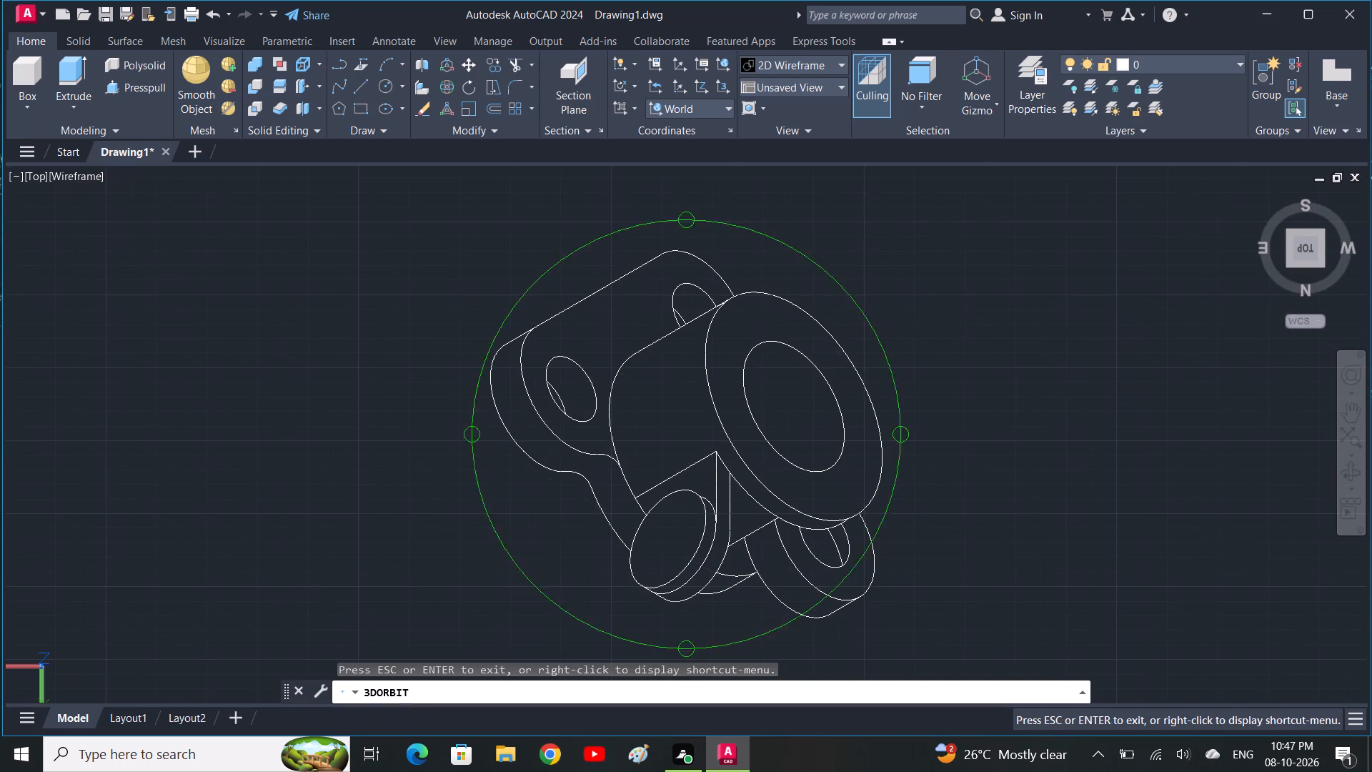
middle_click_drag(1182, 494, 1118, 442, "shift")
middle_click_drag(1063, 437, 1105, 508, "shift")
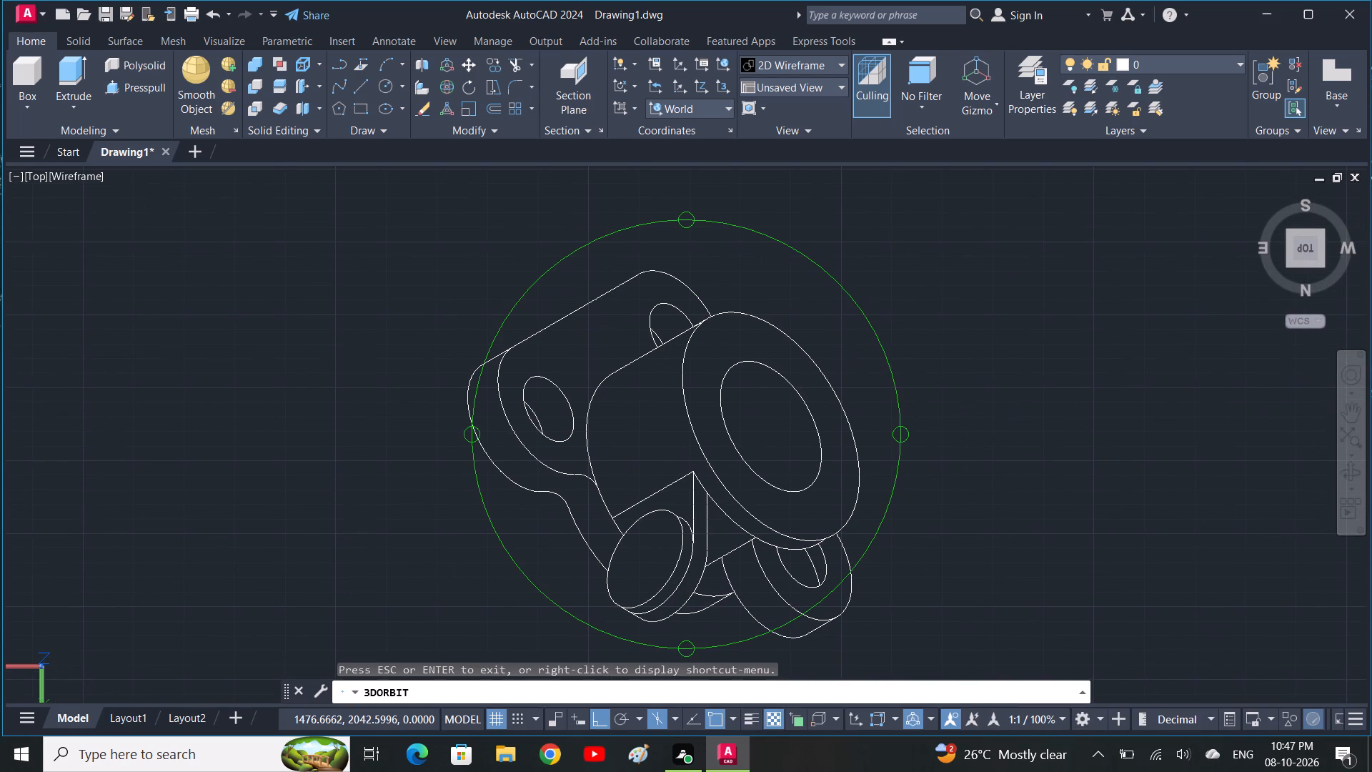
left_click(1358, 475, "shift")
left_click_drag(1163, 487, 1163, 485, "shift")
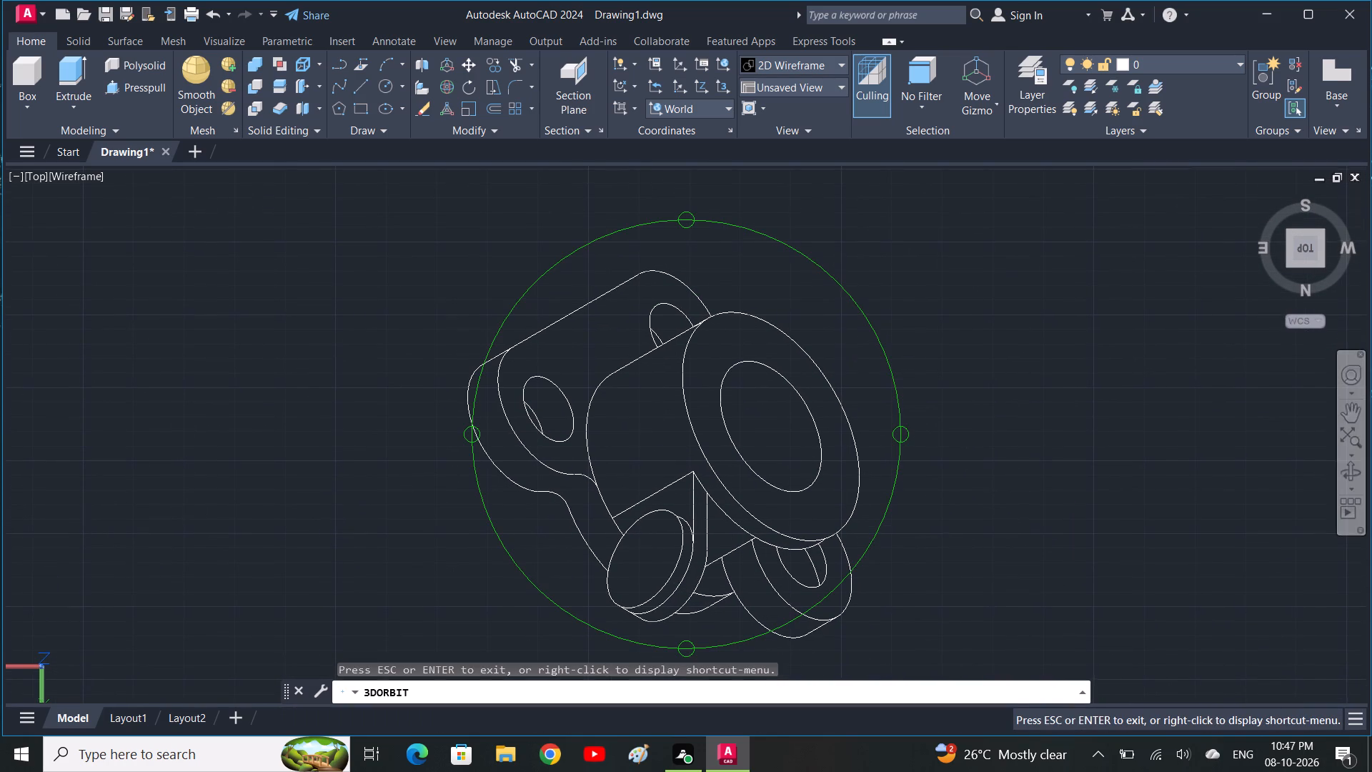
left_click_drag(1163, 485, 1162, 457, "shift")
left_click_drag(1162, 453, 757, 454)
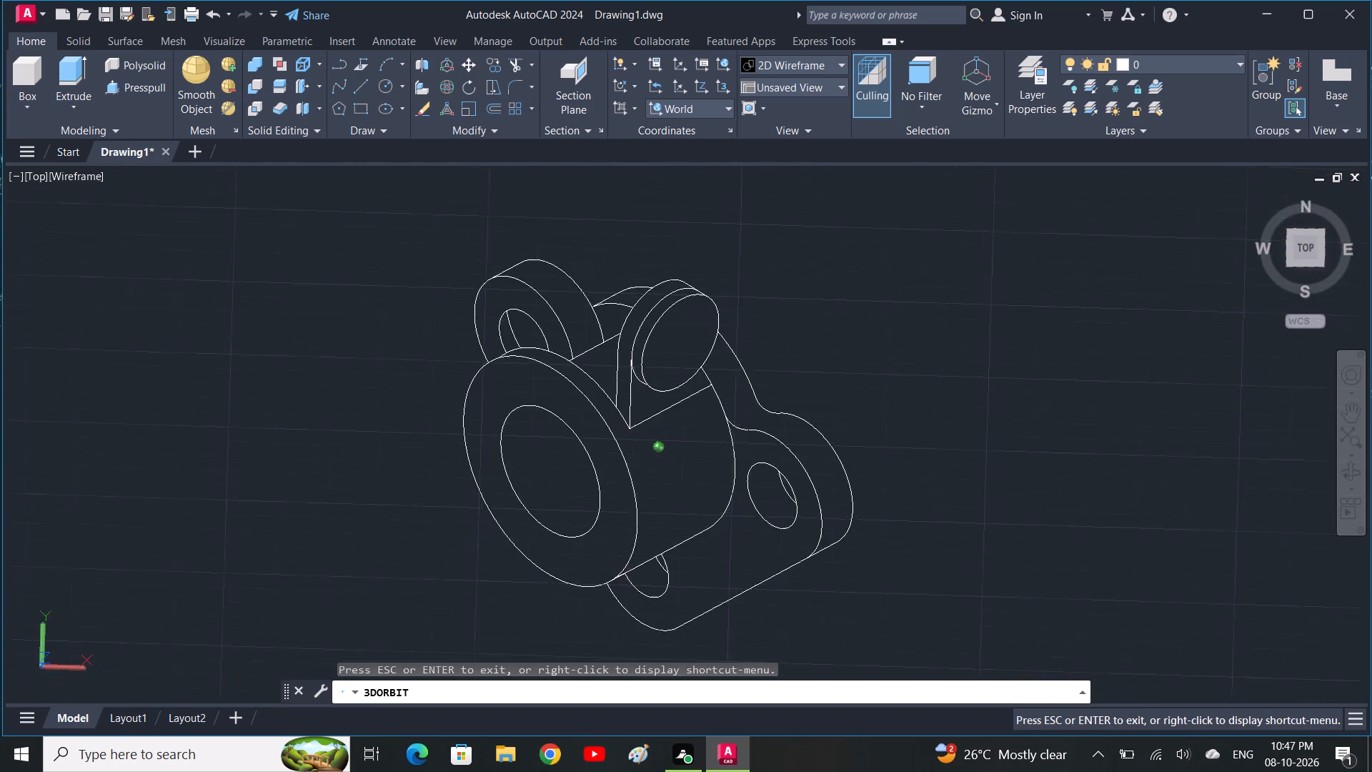
left_click_drag(757, 454, 703, 473)
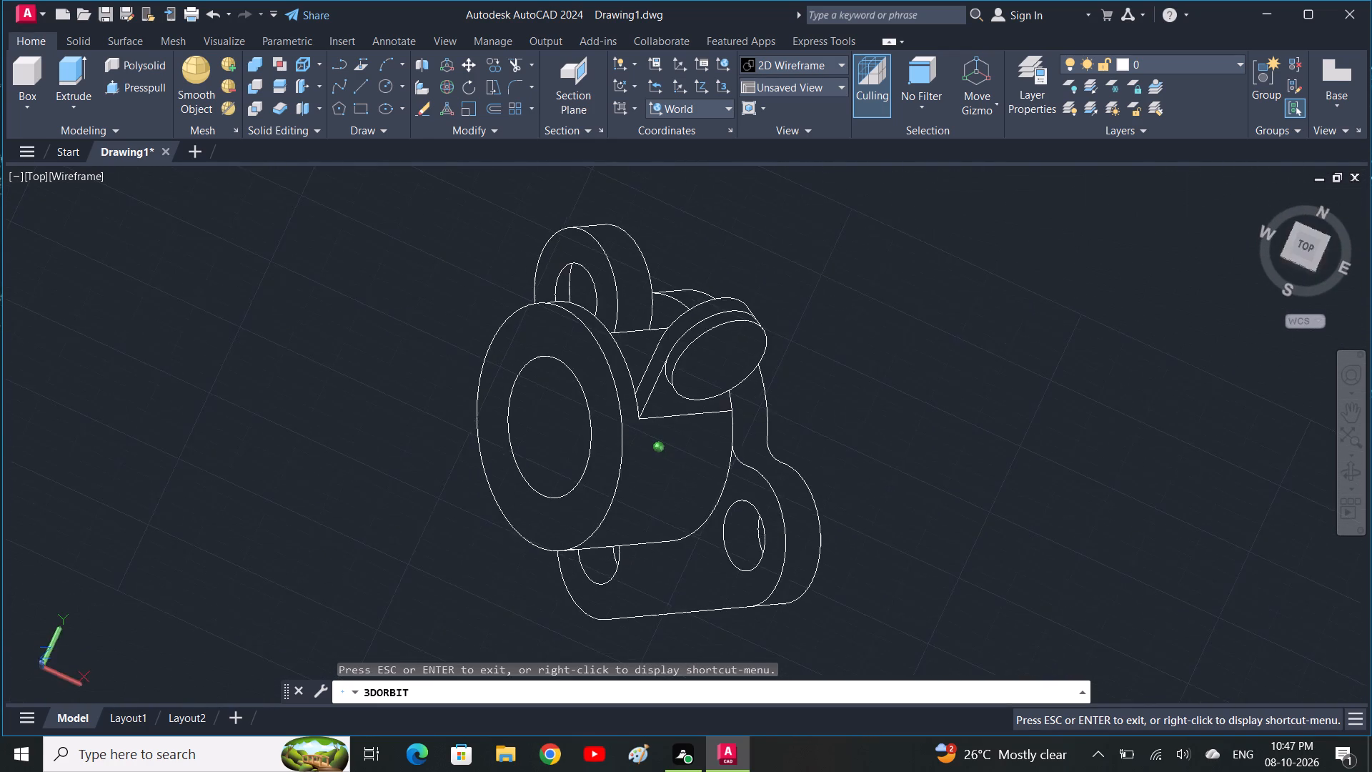
left_click_drag(703, 473, 665, 480)
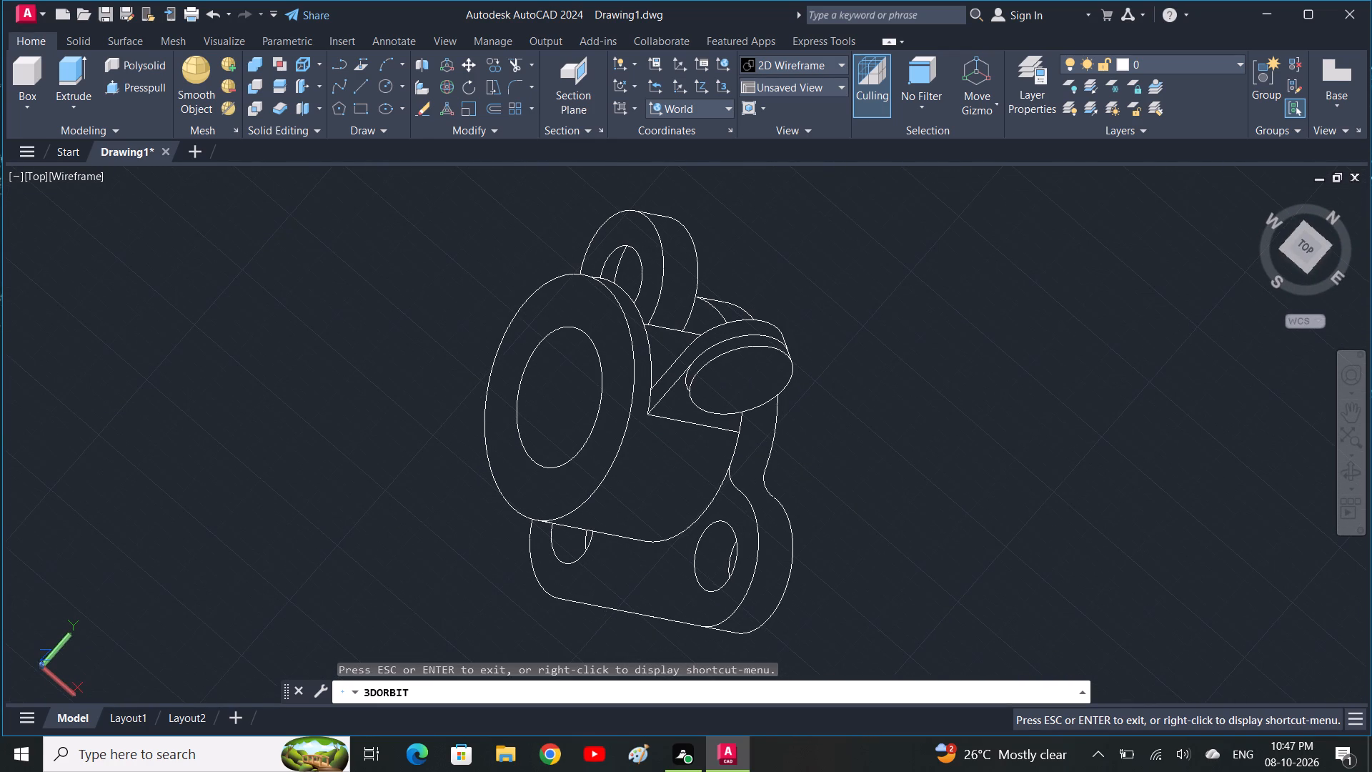
middle_click_drag(809, 350, 827, 395)
left_click_drag(826, 392, 816, 471)
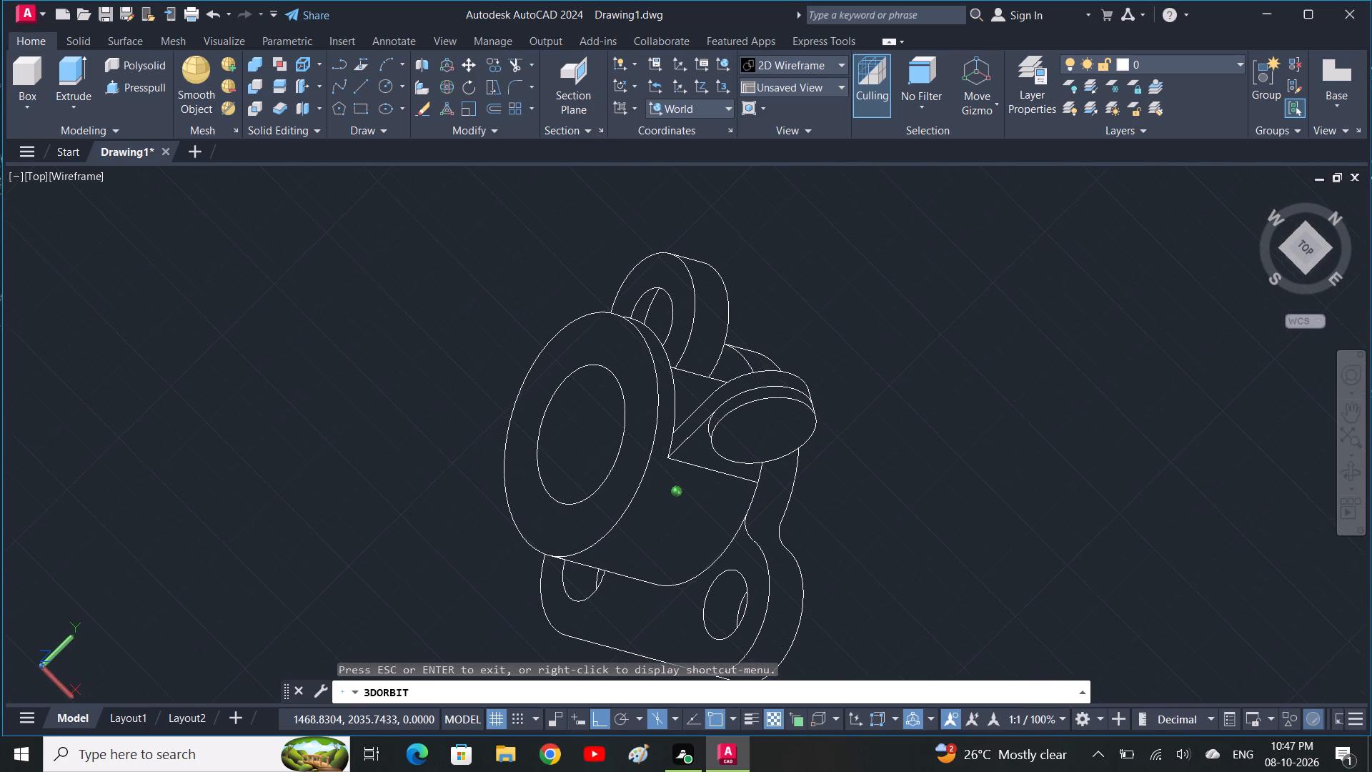
left_click_drag(849, 354, 884, 413)
key("Escape")
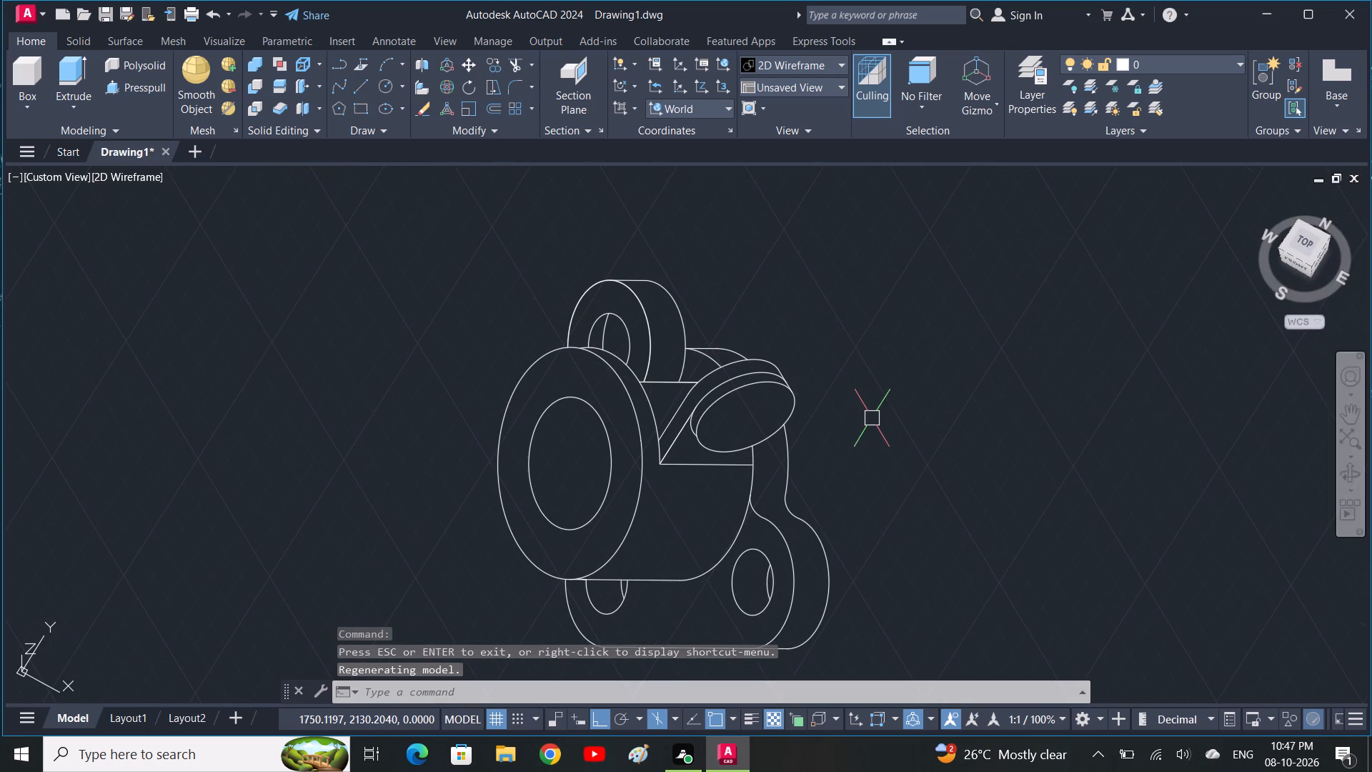
key("Escape")
key("Escape")
key("Escape")
key("Escape")
key("Escape")
key("Escape")
key("Escape")
key("Escape")
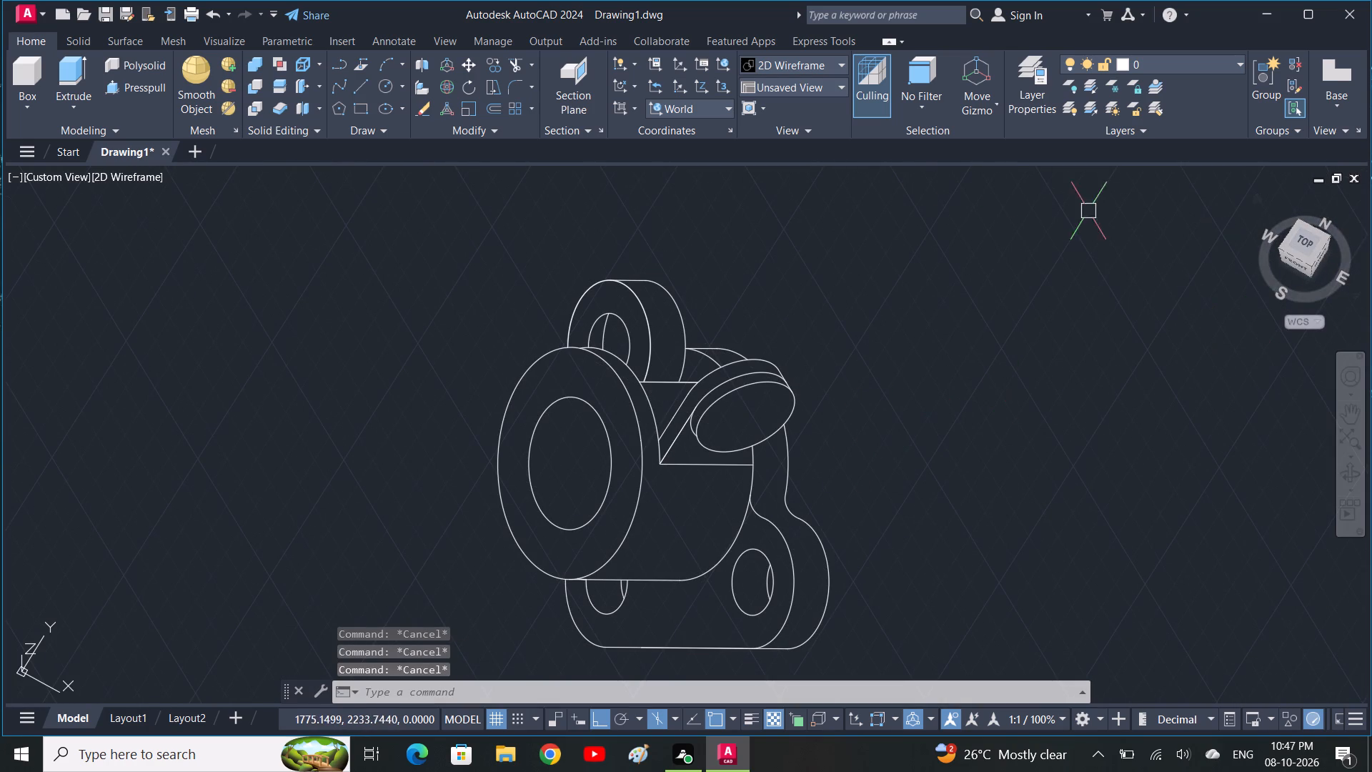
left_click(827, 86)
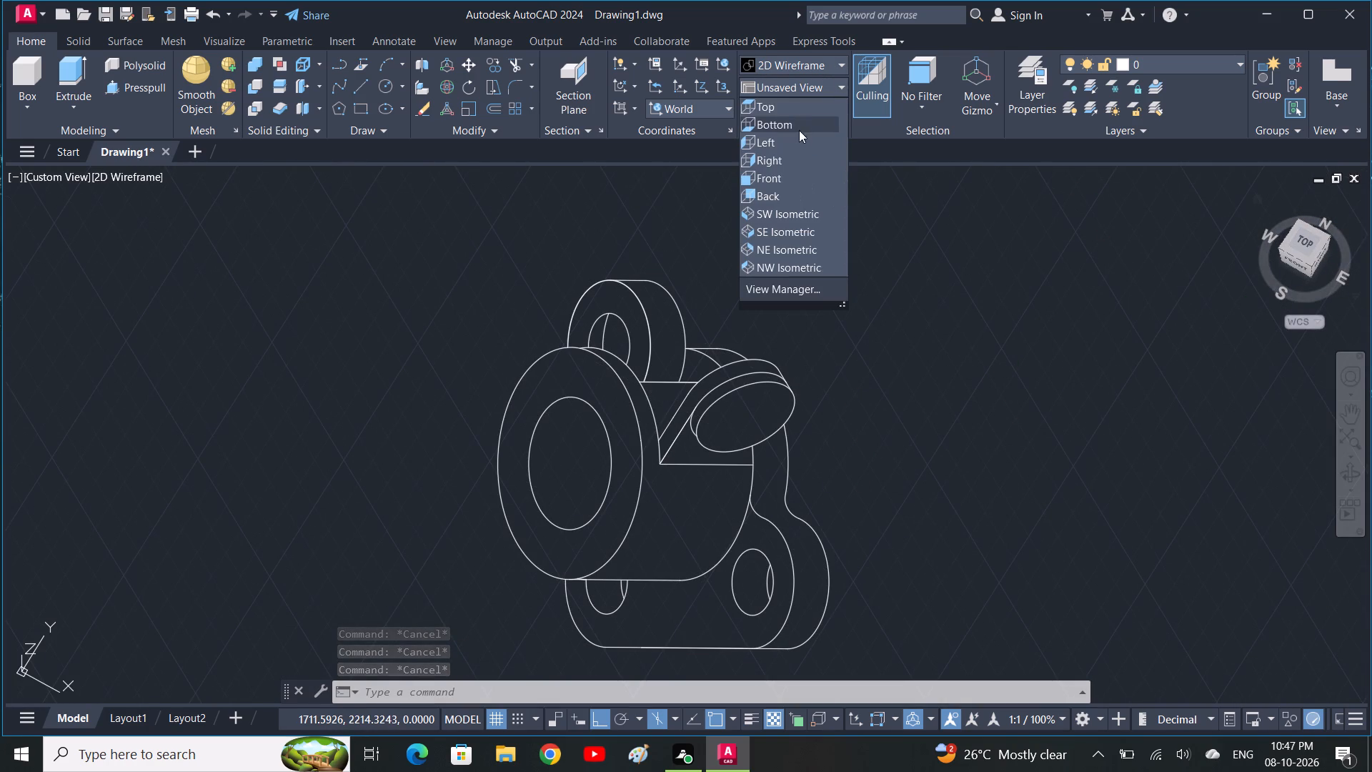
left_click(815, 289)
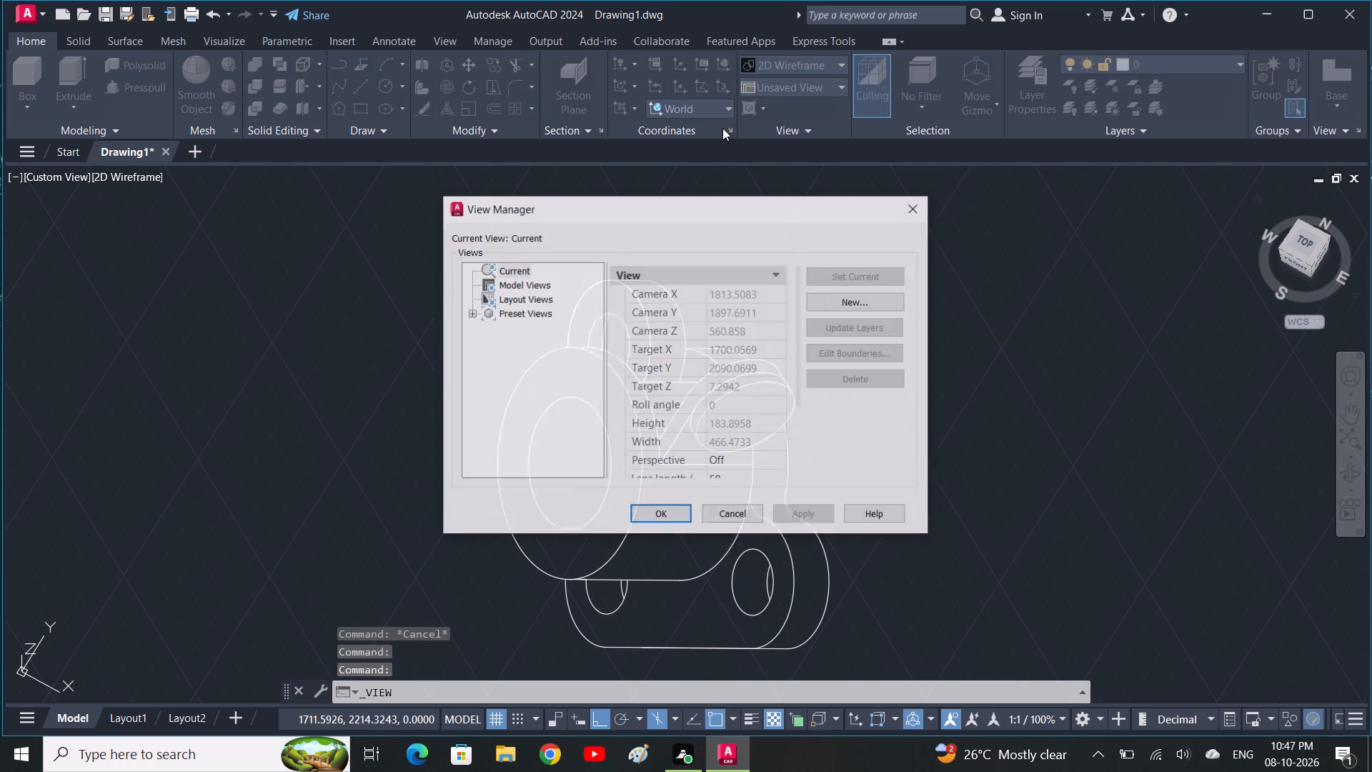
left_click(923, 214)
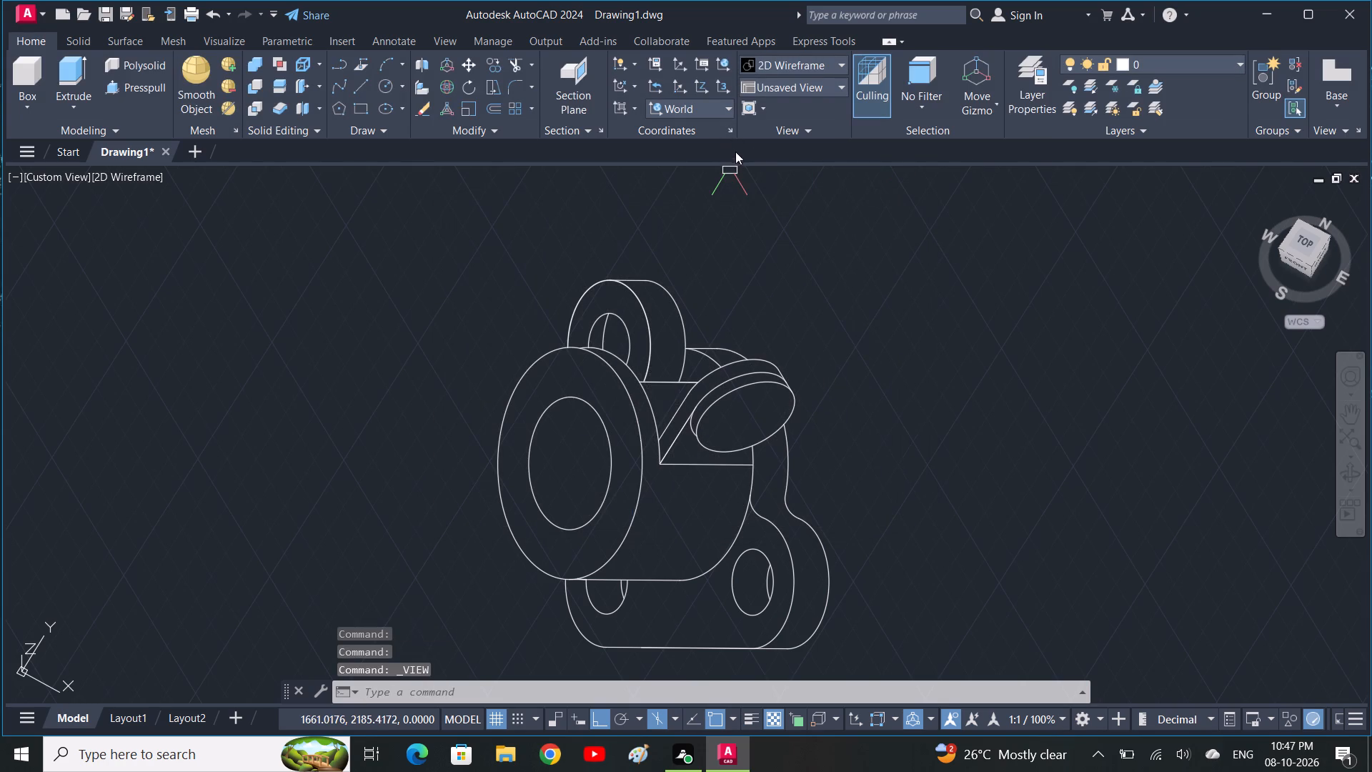
Return the drawing to the Top view with the whole flange visible.
left_click(1308, 232)
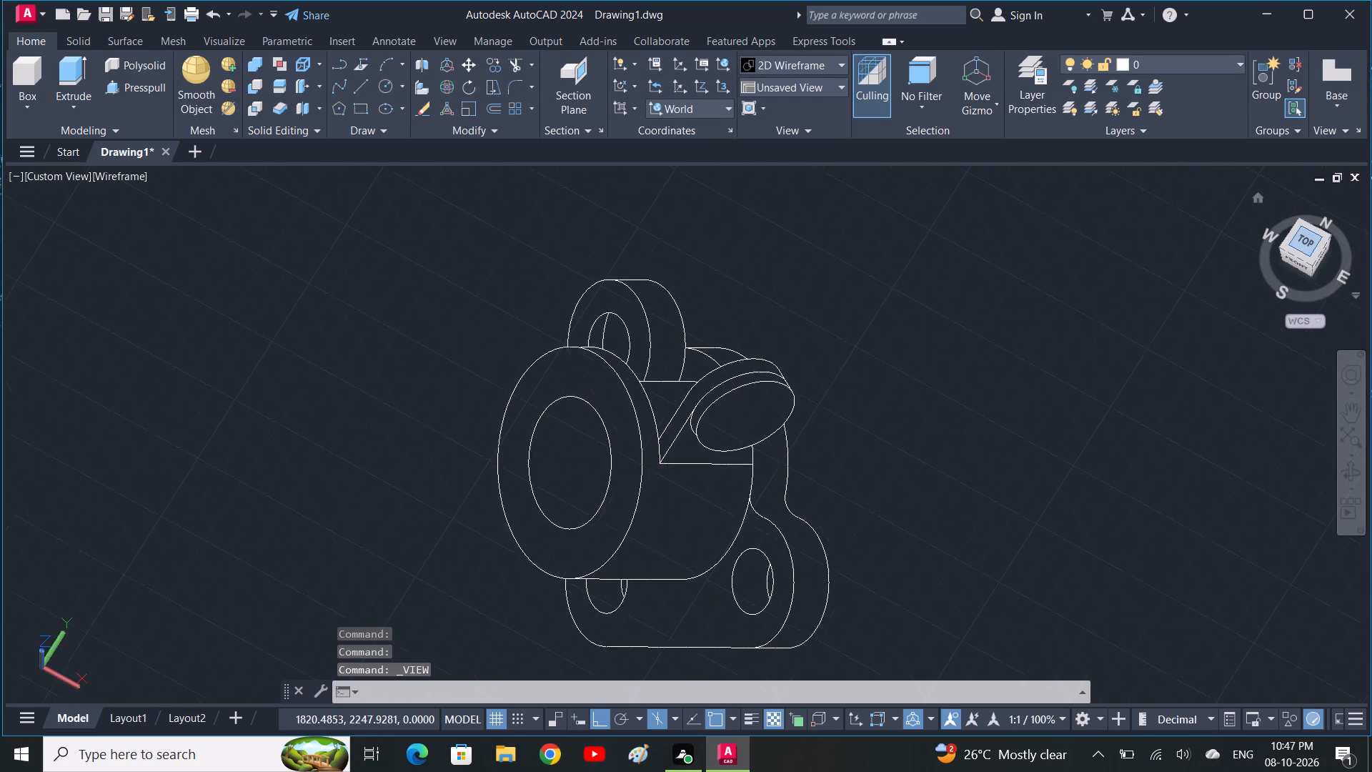
middle_click_drag(881, 485, 983, 520)
scroll(775, 472, "down", 1)
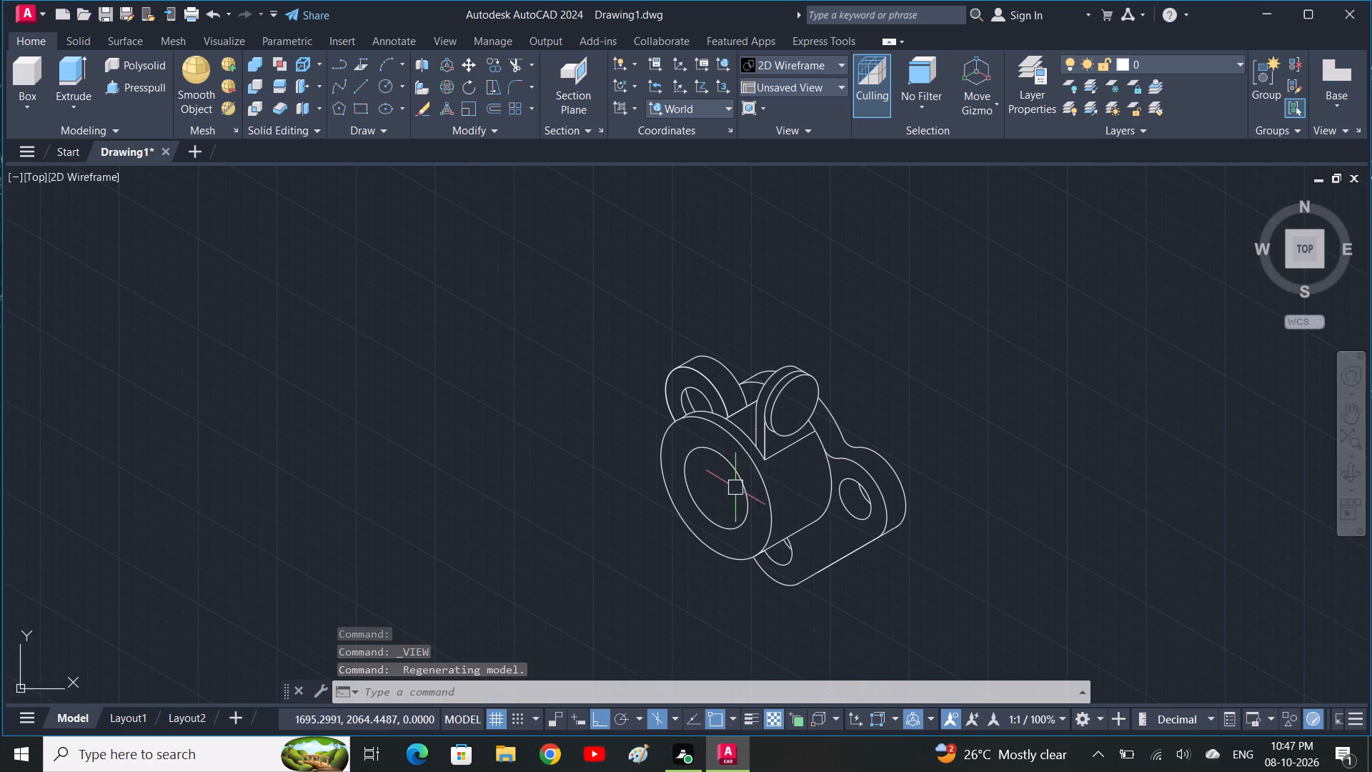
Copy the rim lug's isocircles, rear arc and vertical edges 35 units along the receding isometric axis, toward the flange's upper holed boss.
scroll(726, 482, "up", 2)
scroll(711, 416, "up", 1)
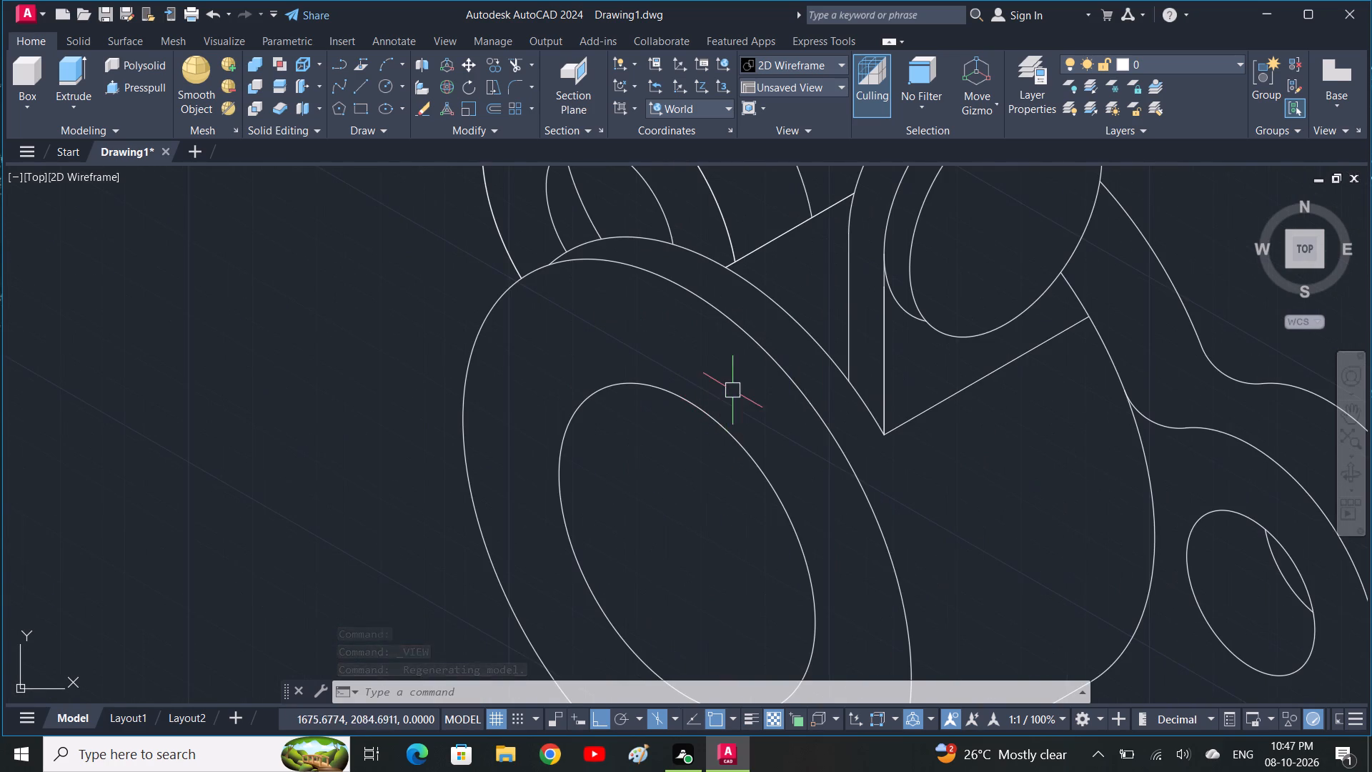
middle_click_drag(740, 392, 805, 472)
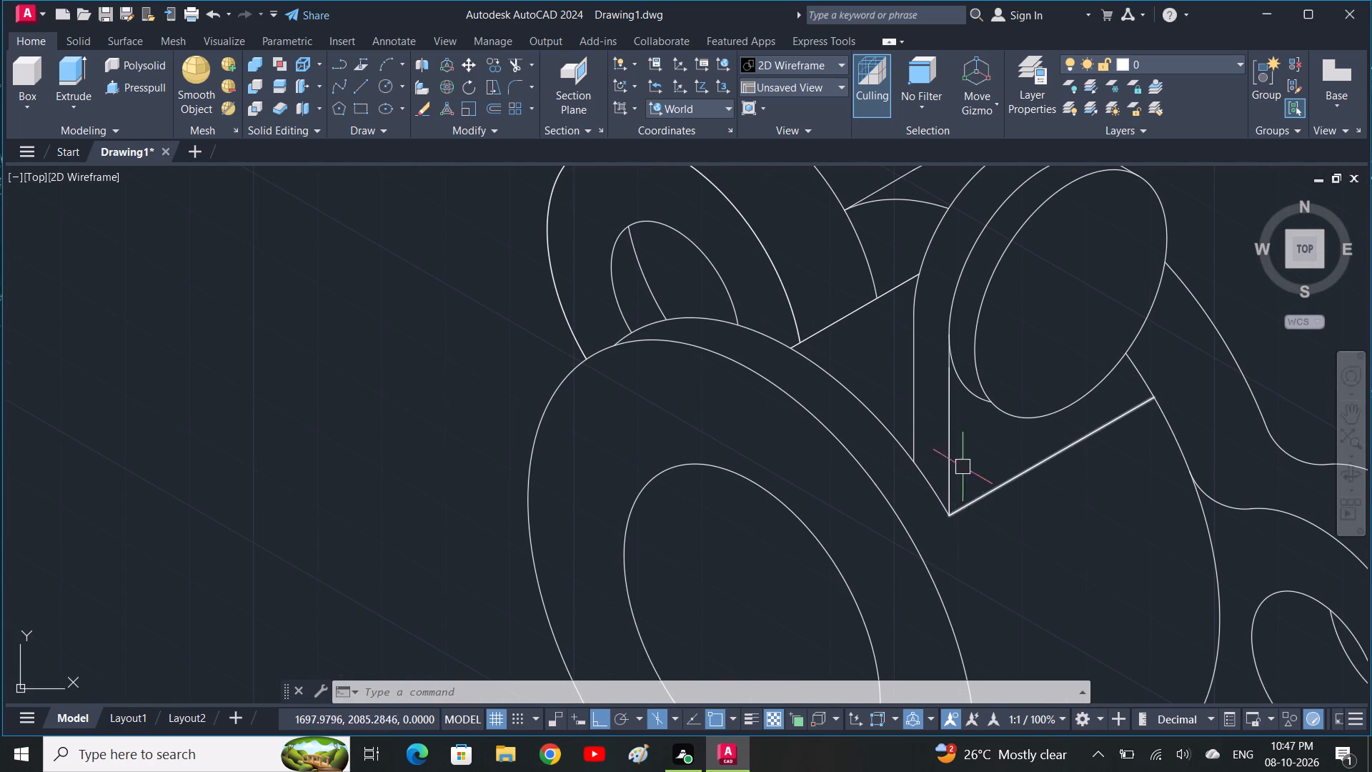
left_click(977, 457)
key("Escape")
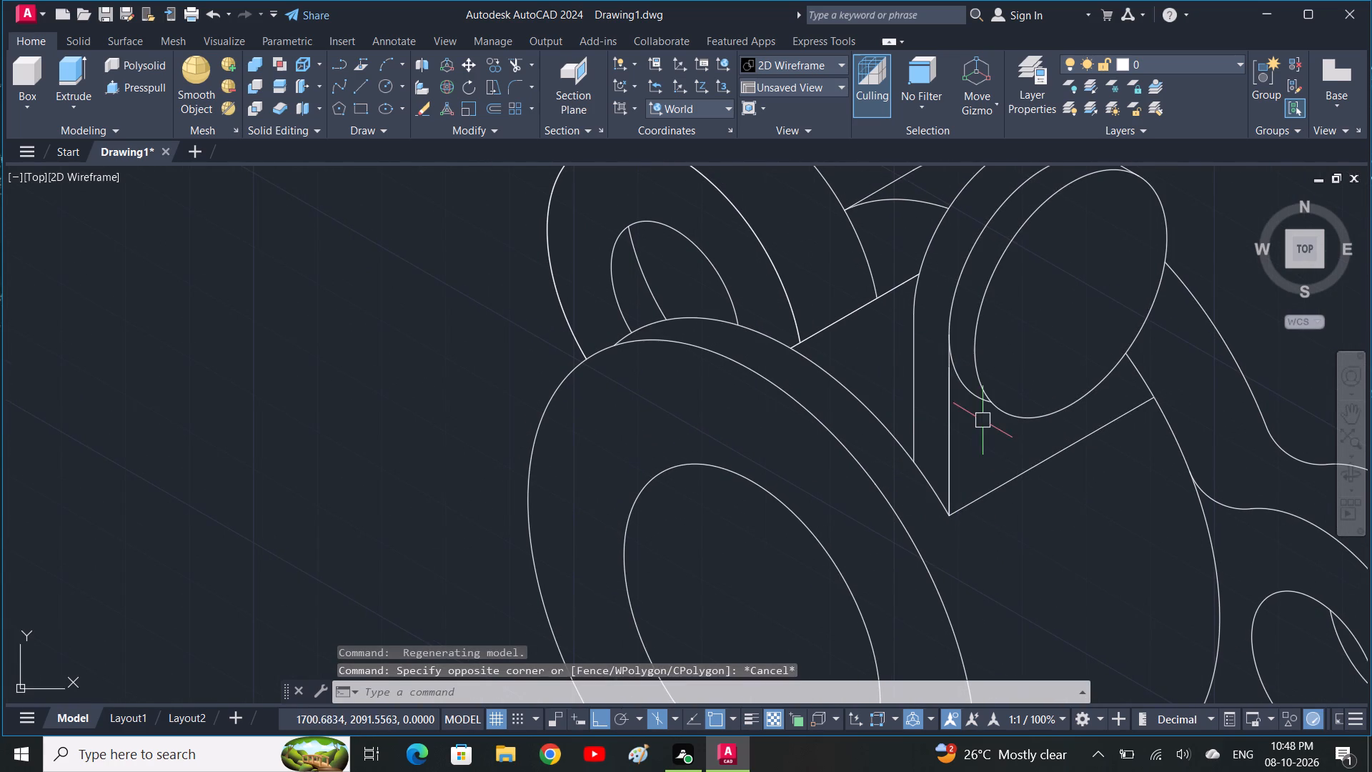
left_click(986, 422)
left_click(908, 331)
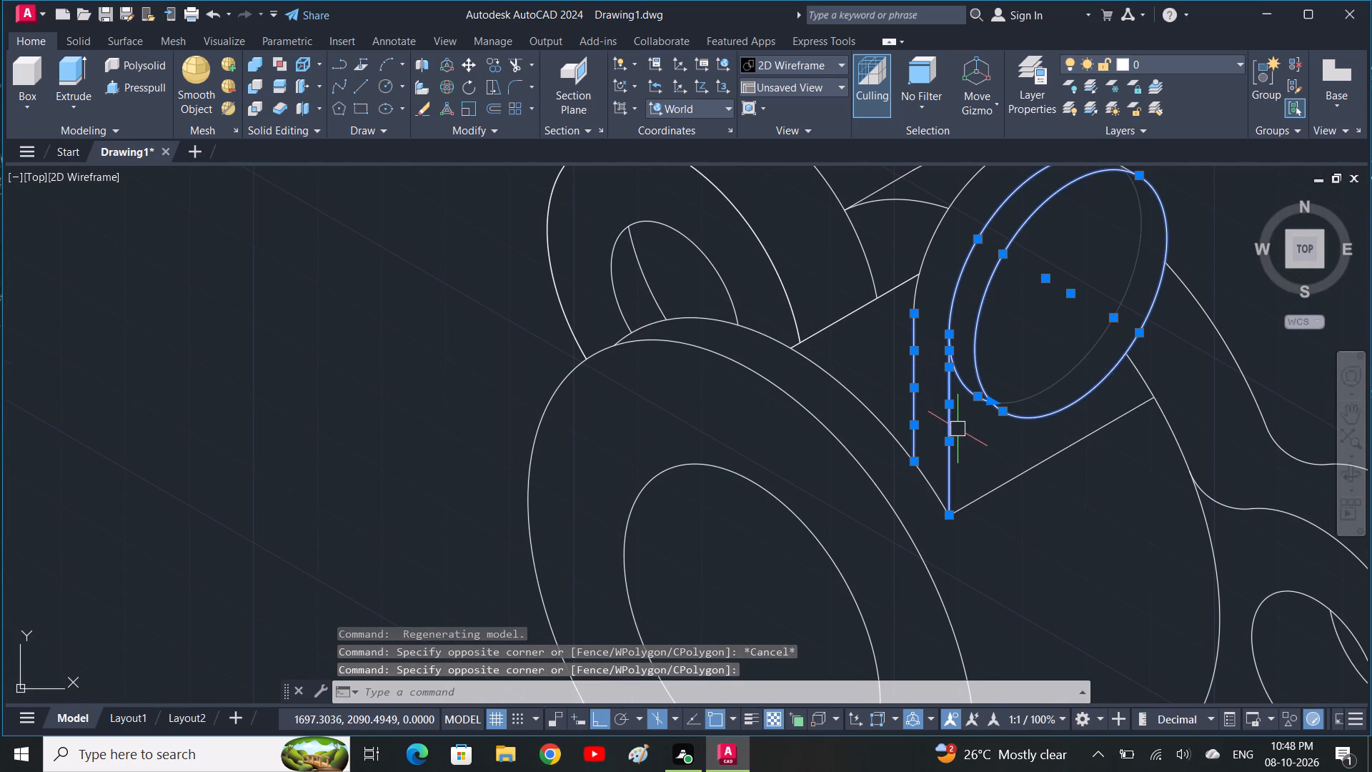
middle_click_drag(1097, 350, 1176, 465)
left_click(1018, 374)
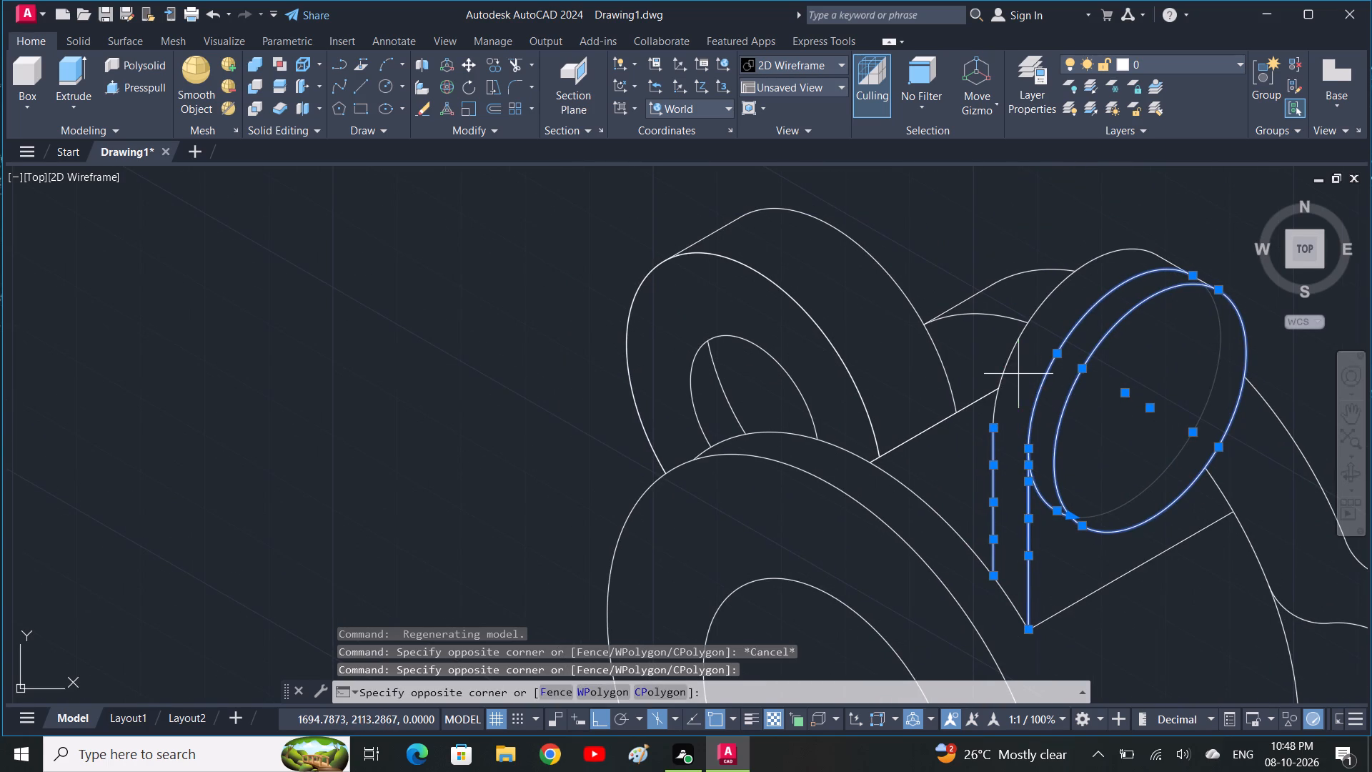
left_click(976, 356)
key("c")
key("o")
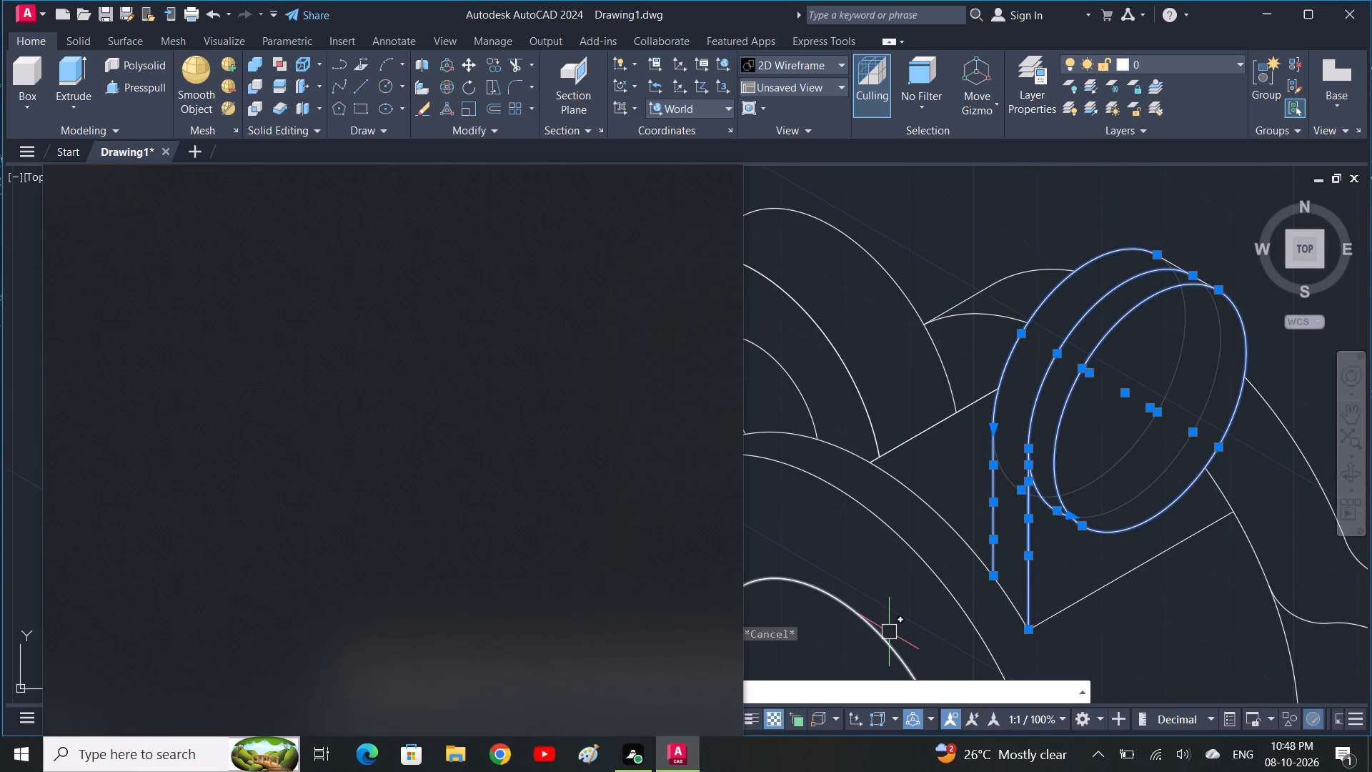
key("space")
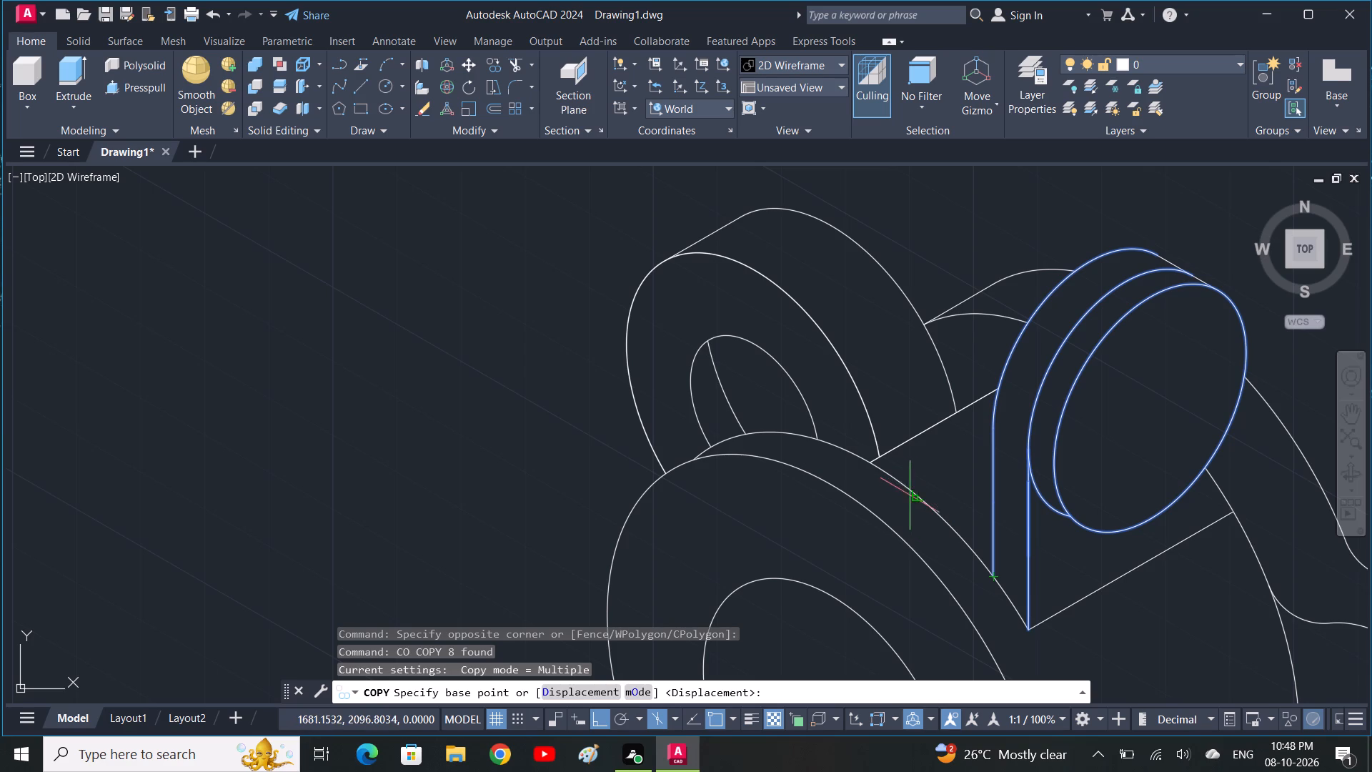
left_click(885, 480)
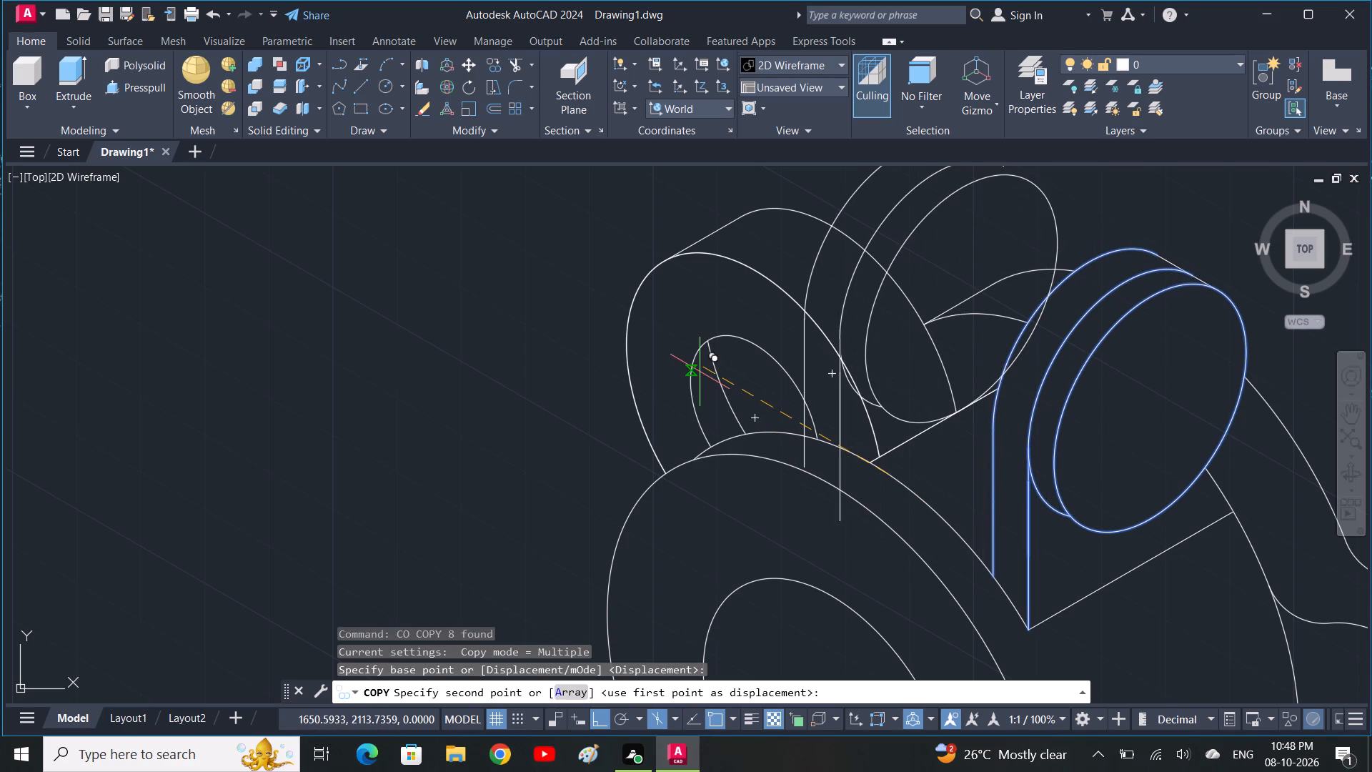
key("3")
type("5")
key("space")
key("space")
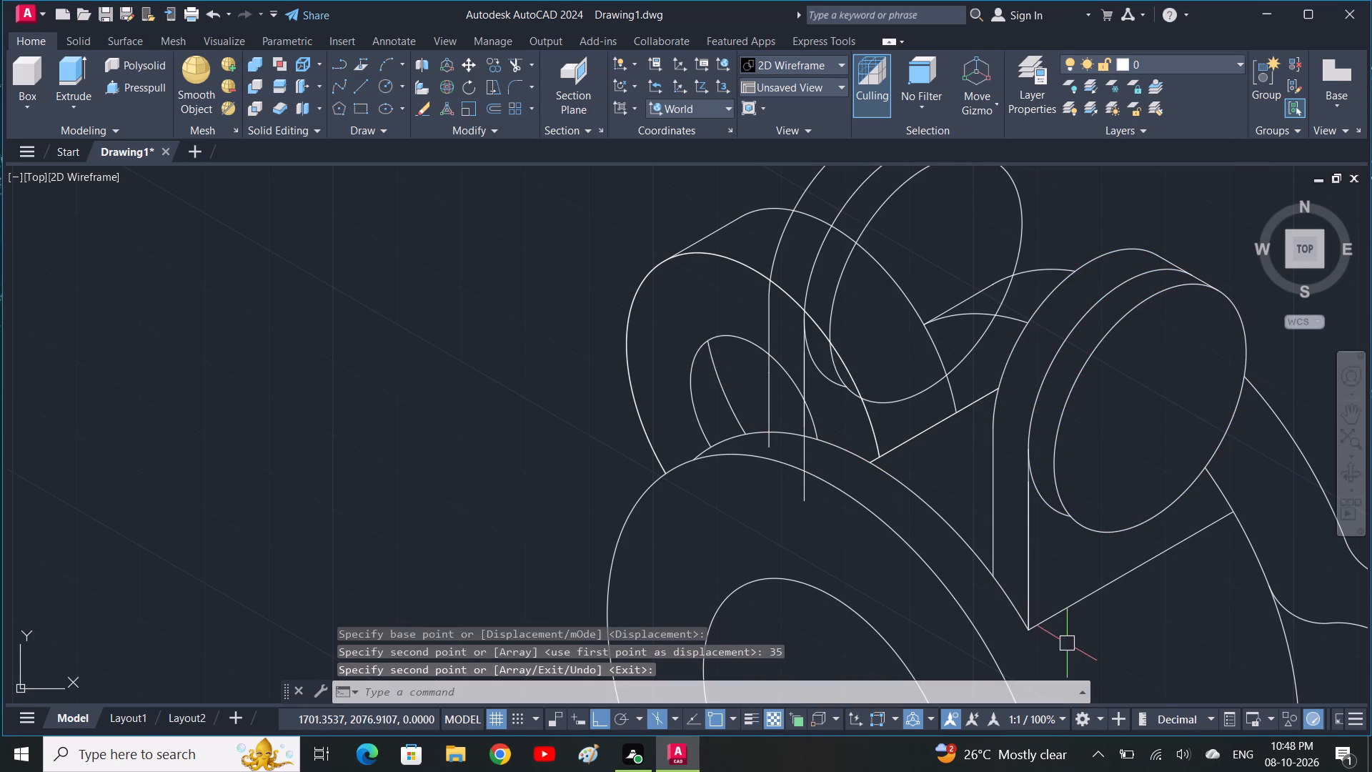
Draw a 15-diameter isocircle on the right isoplane, centred on the original rim lug's front face.
middle_click_drag(810, 561, 888, 648)
scroll(865, 626, "down", 1)
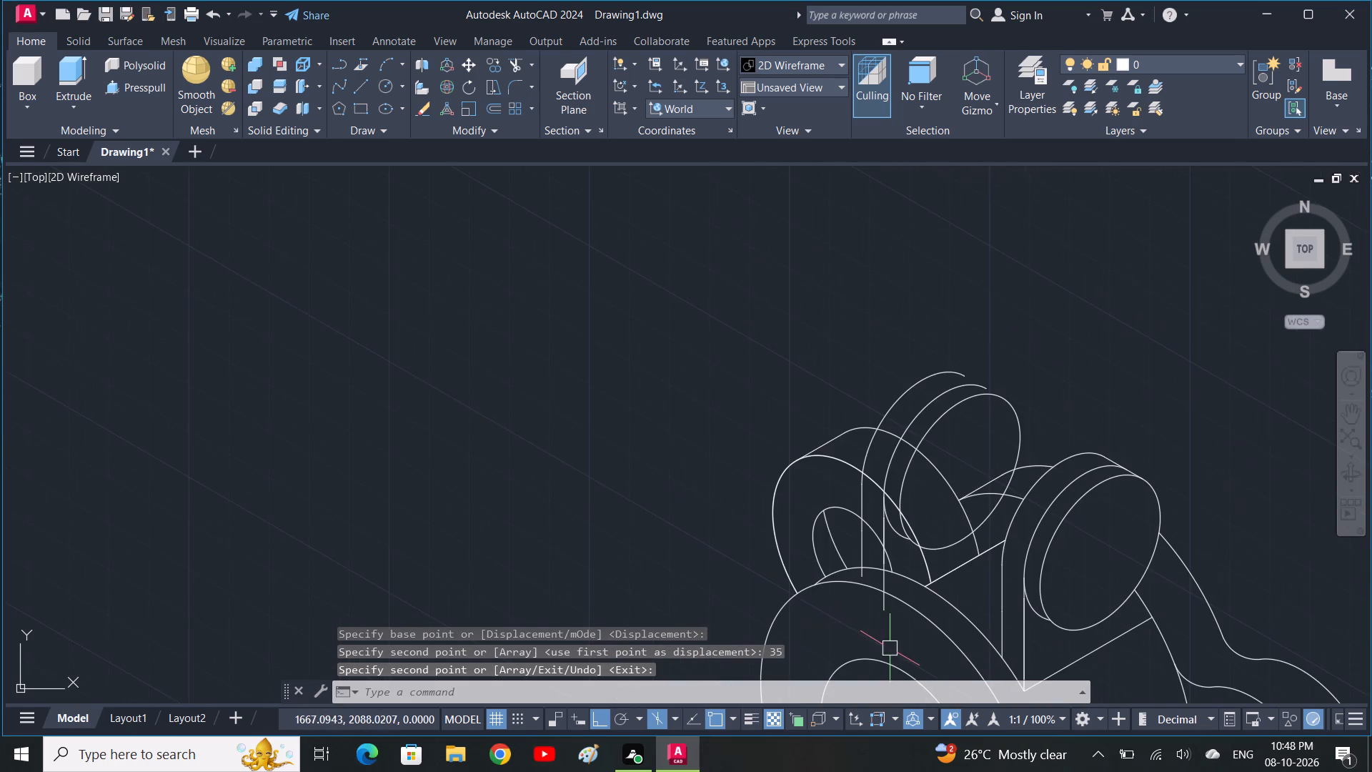
scroll(903, 598, "down", 1)
scroll(905, 591, "up", 1)
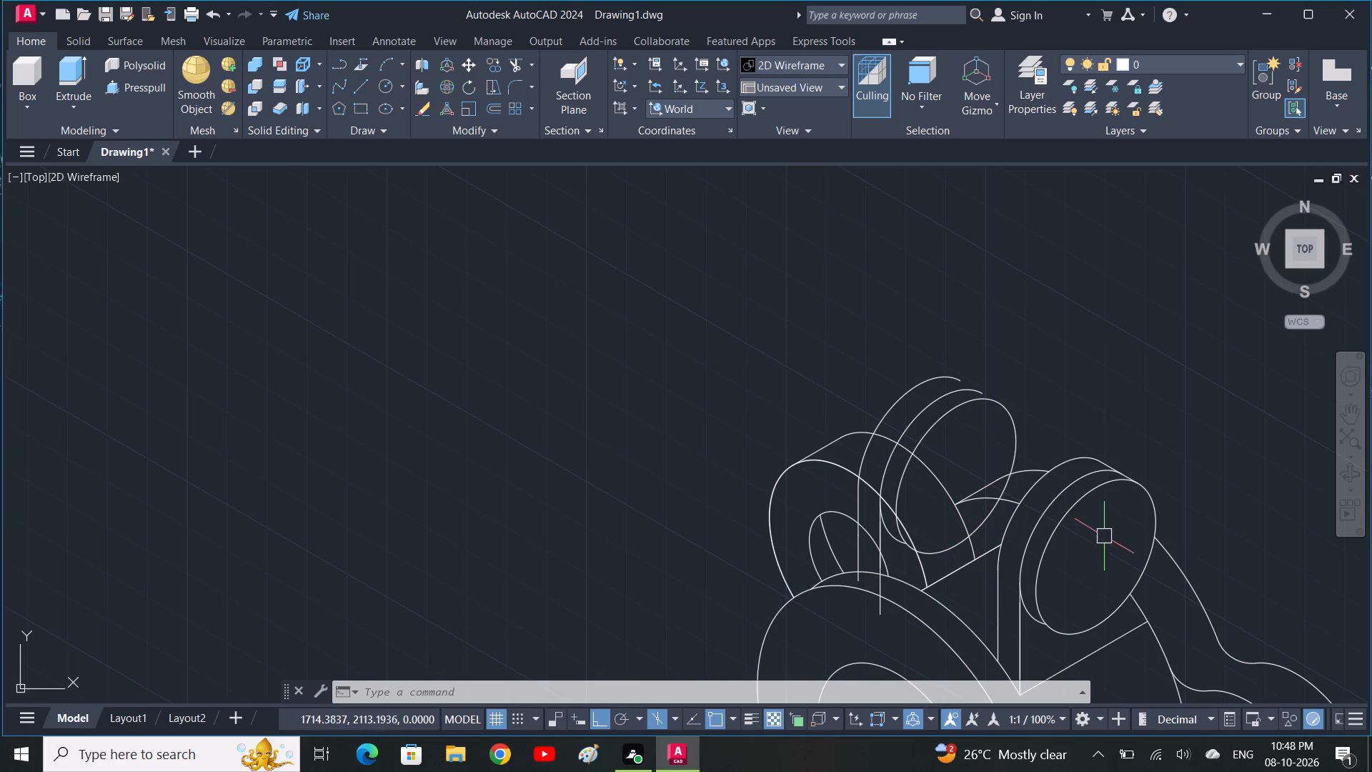
key("e")
key("l")
key("space")
key("i")
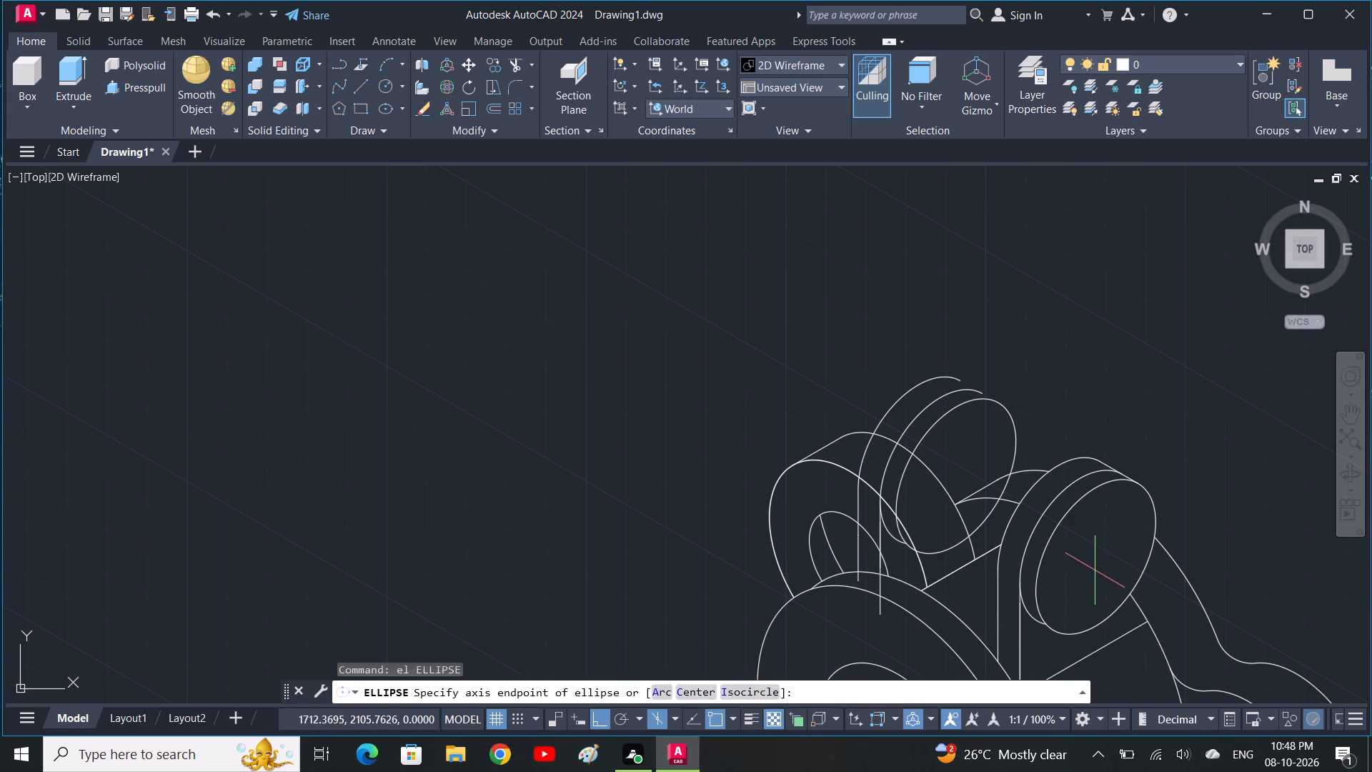
key("space")
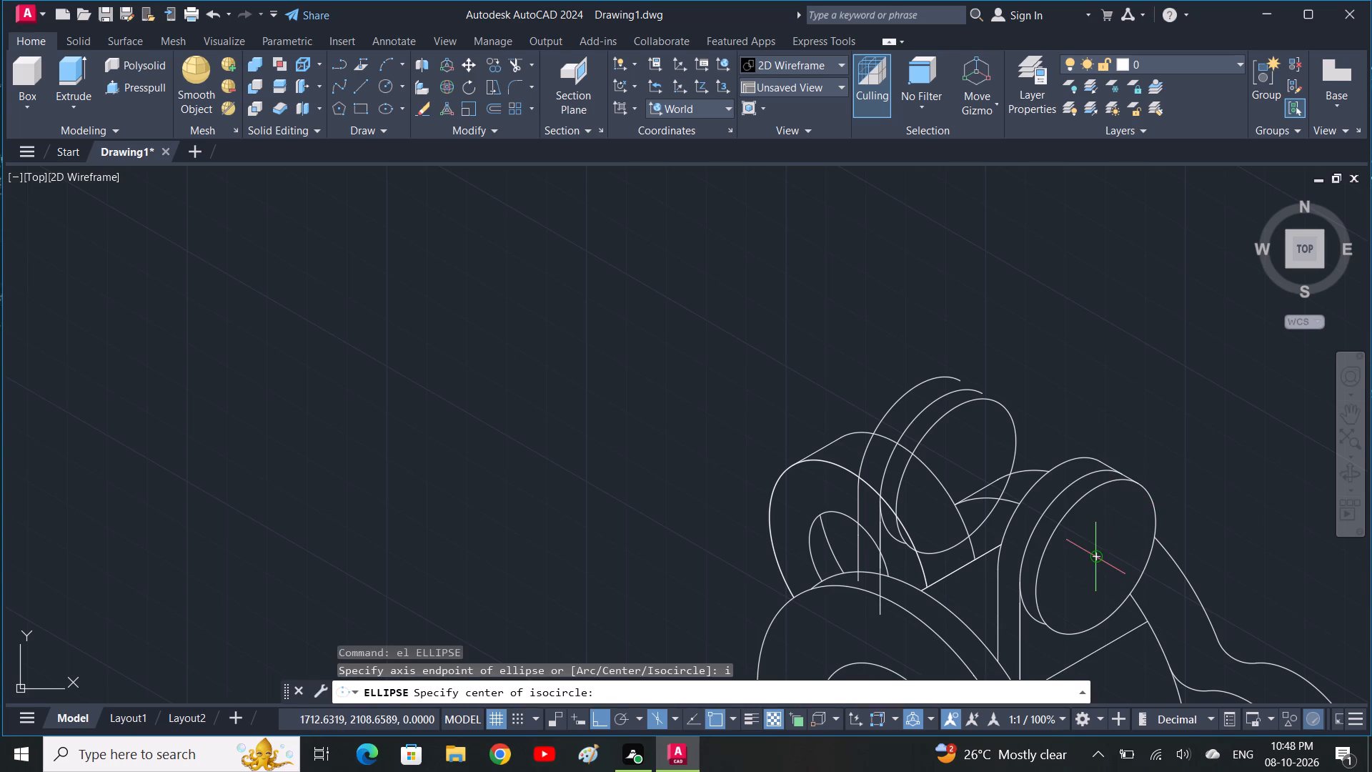
left_click(1094, 560)
key("F5")
key("F5")
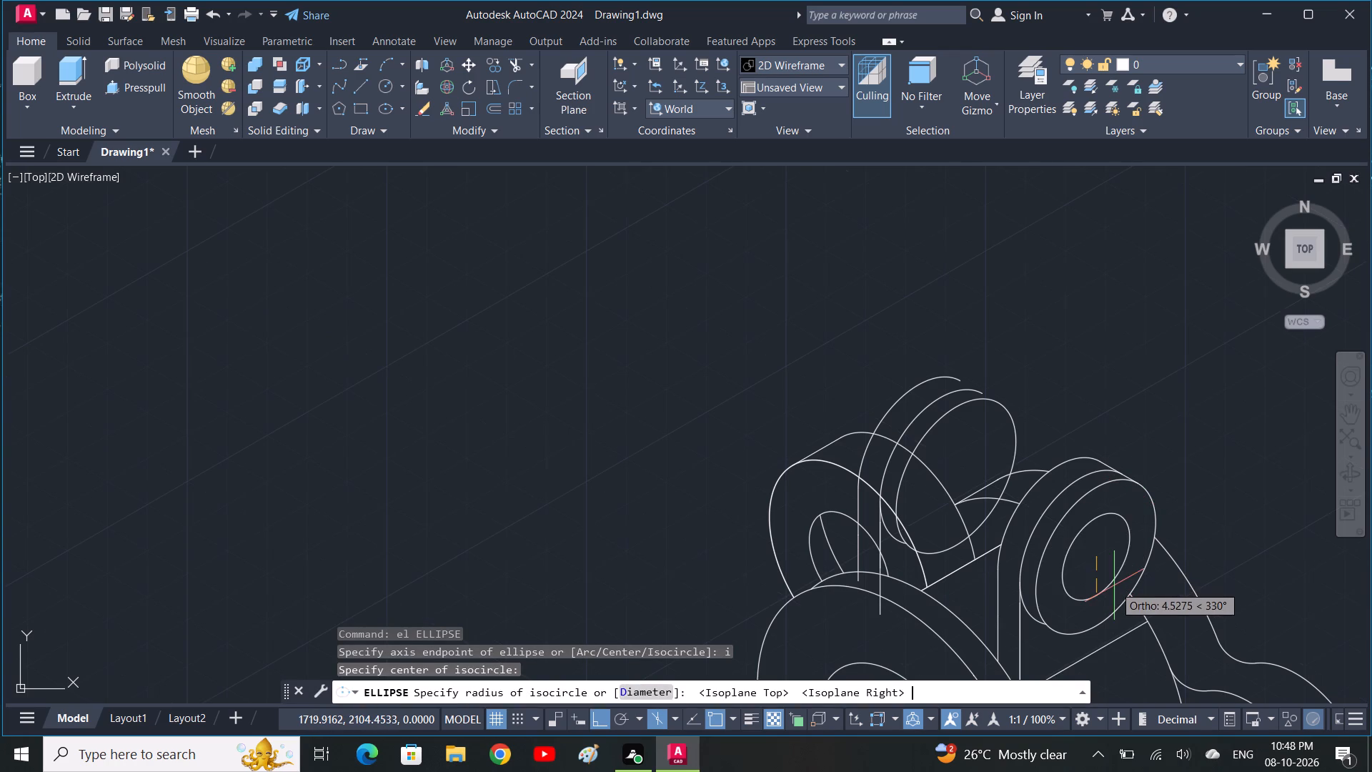
key("d")
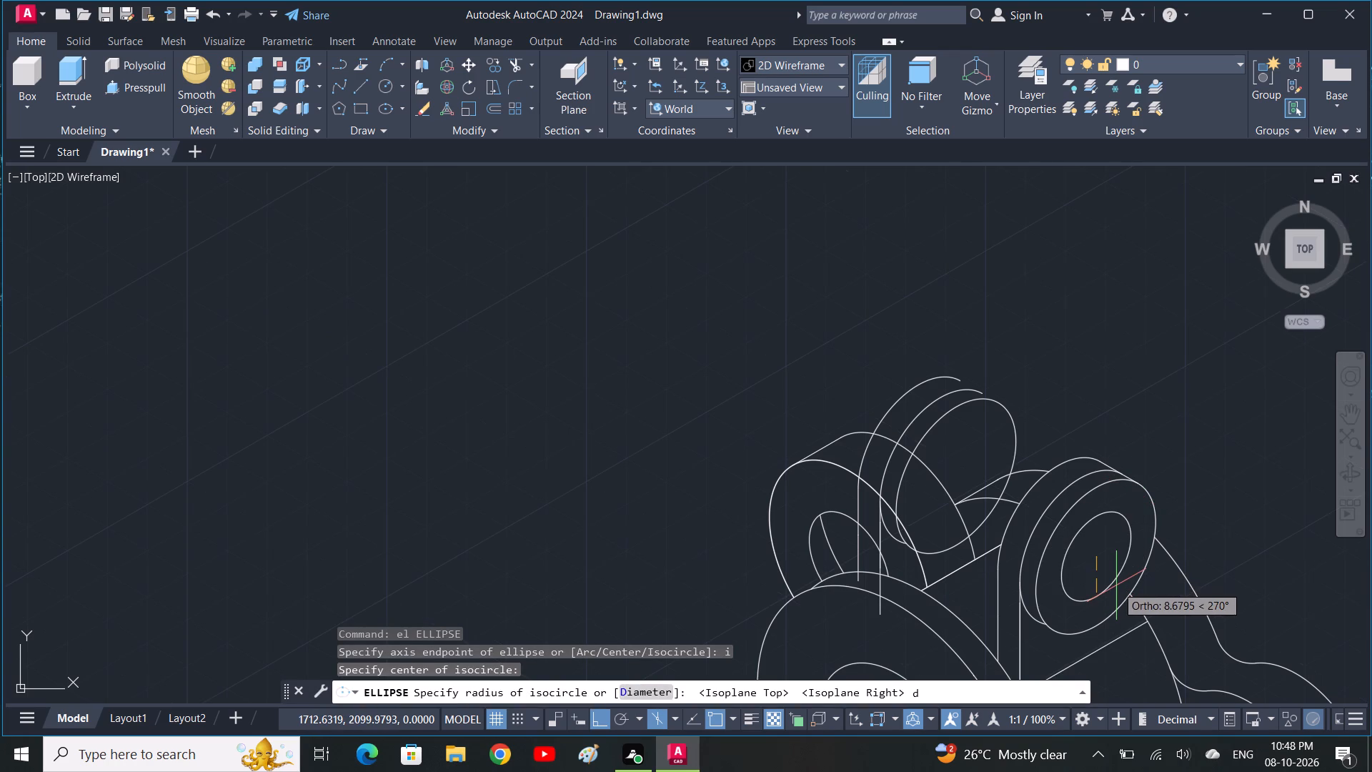
key("space")
type("15")
key("space")
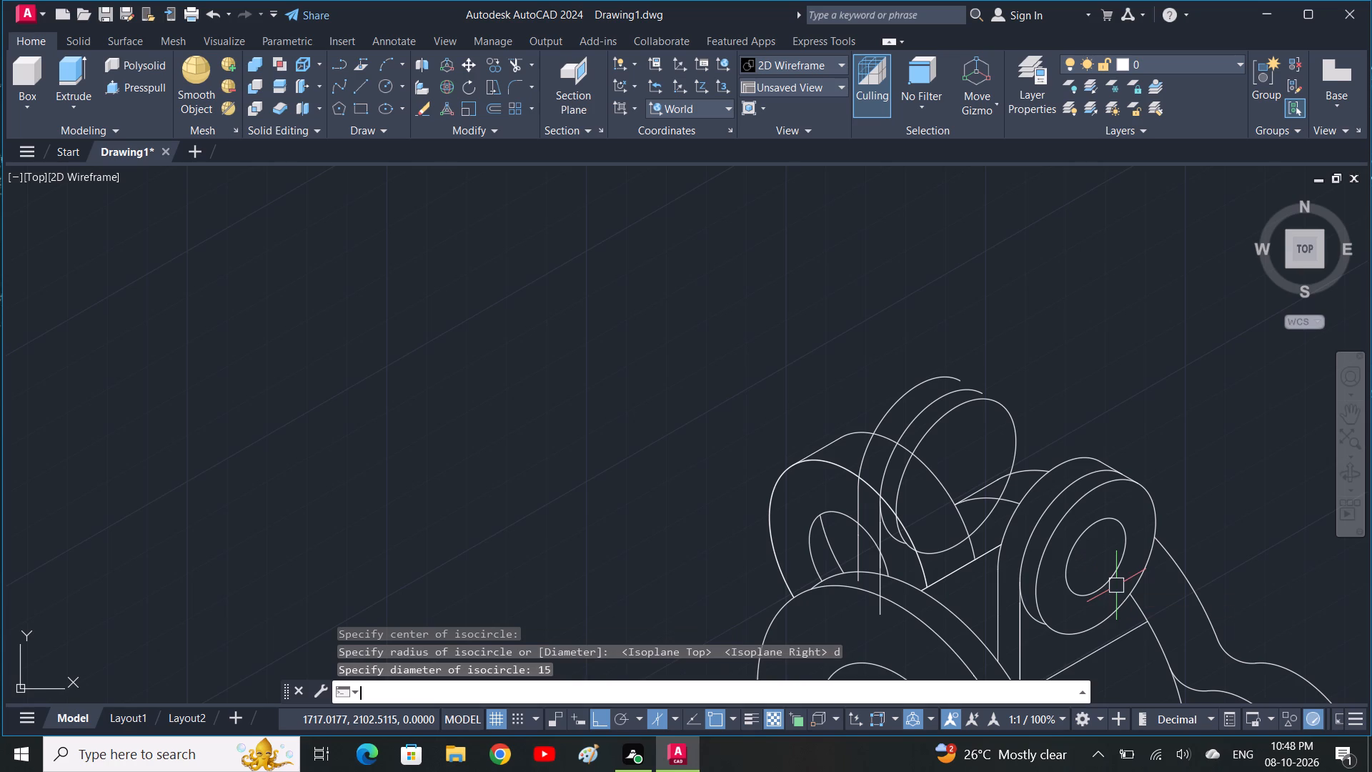
Trim the copied lug's vertical edges at the hub's upper arc and remove the leftover lower arc segment beside its front edge.
middle_click_drag(1015, 536, 1103, 558)
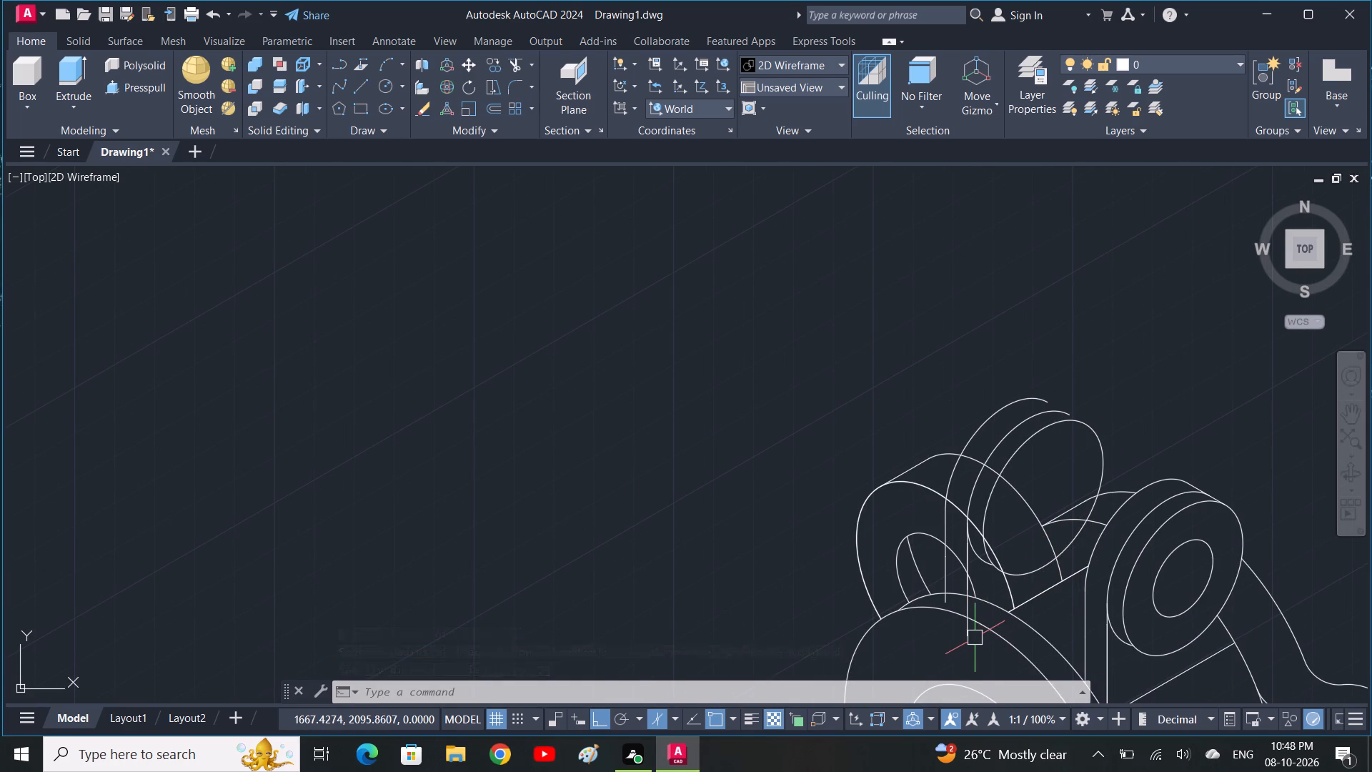
type("tr")
key("space")
scroll(968, 625, "up", 2)
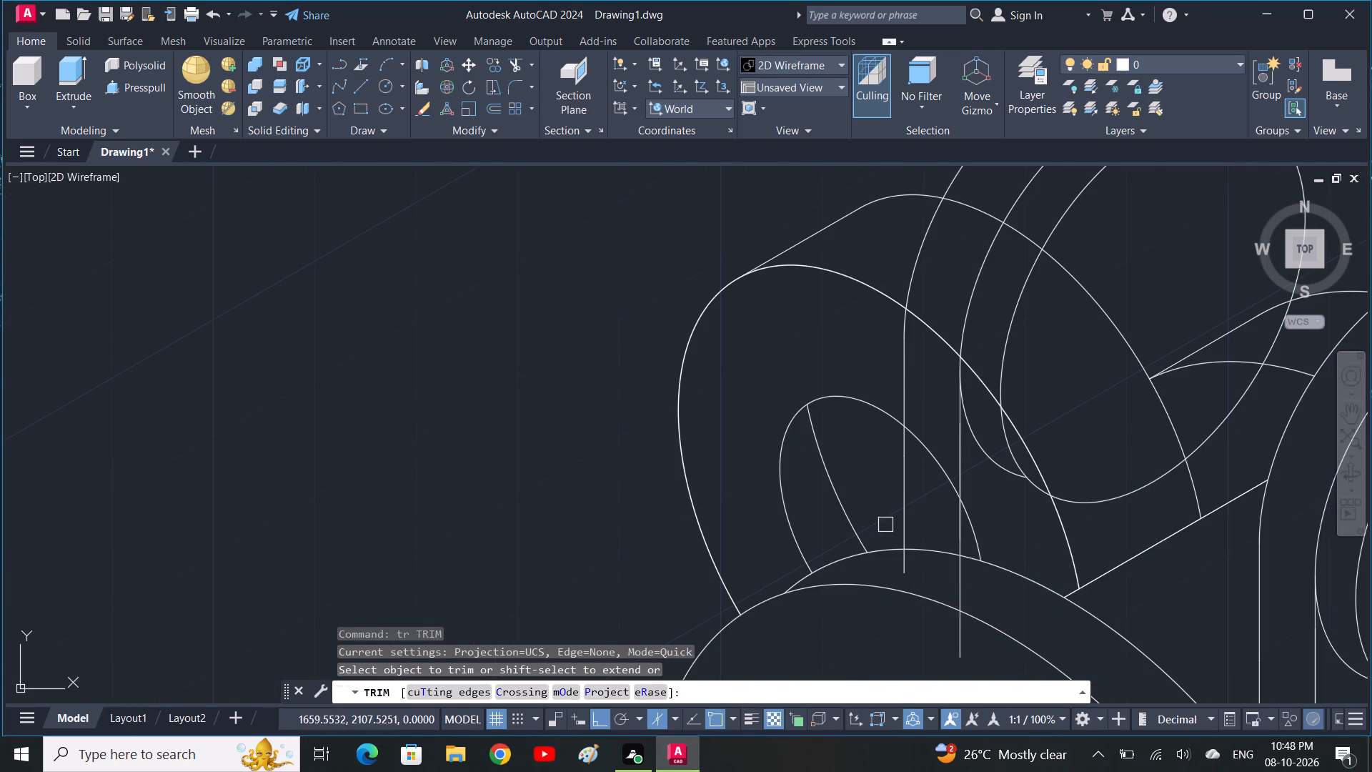
scroll(900, 579, "up", 2)
left_click_drag(885, 545, 1075, 650)
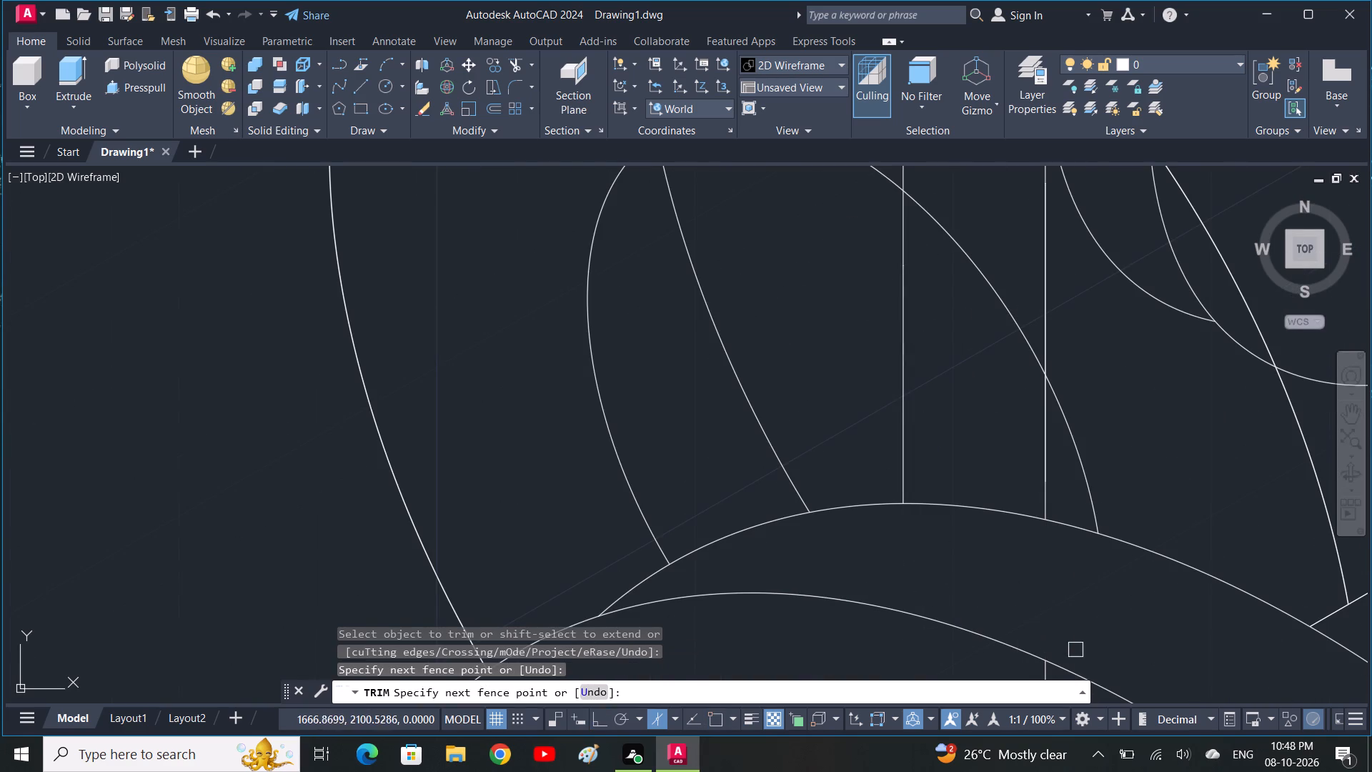
scroll(1072, 573, "down", 2)
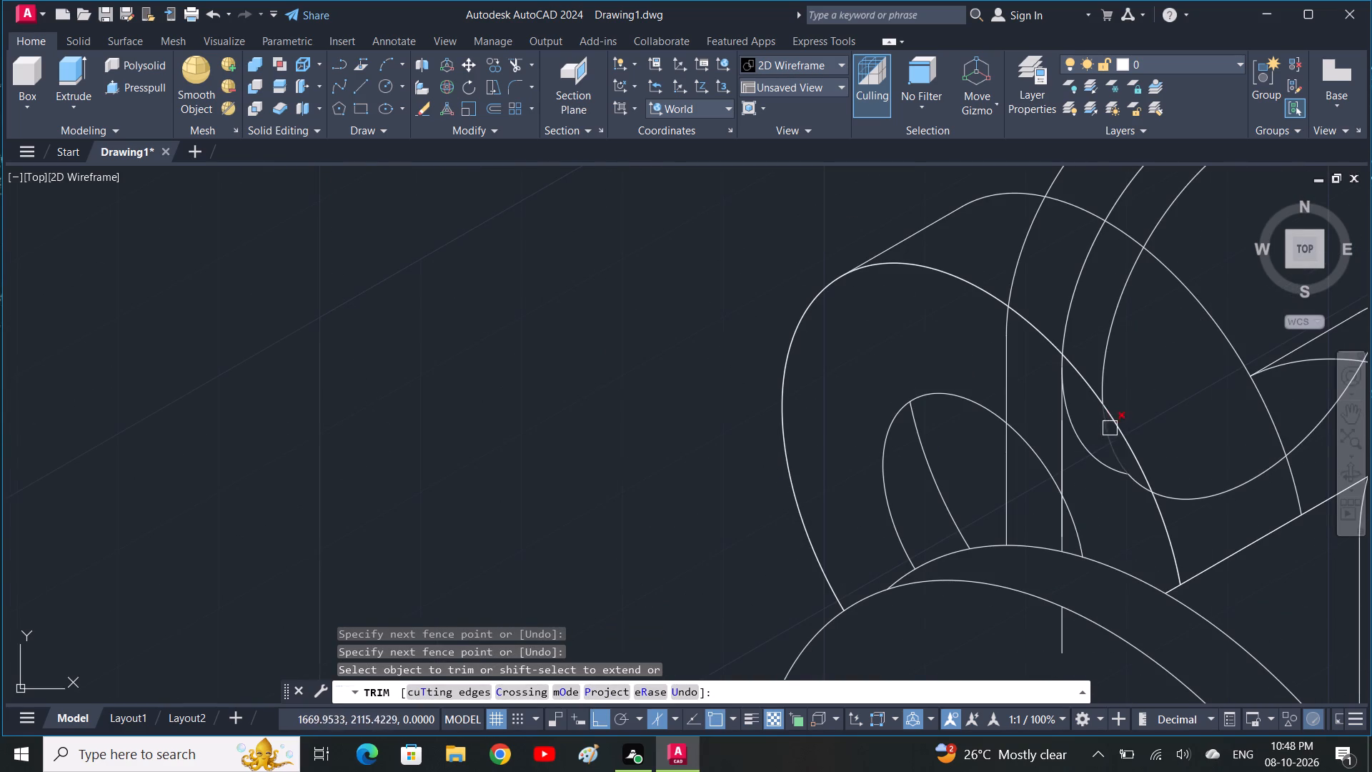
left_click(1085, 440)
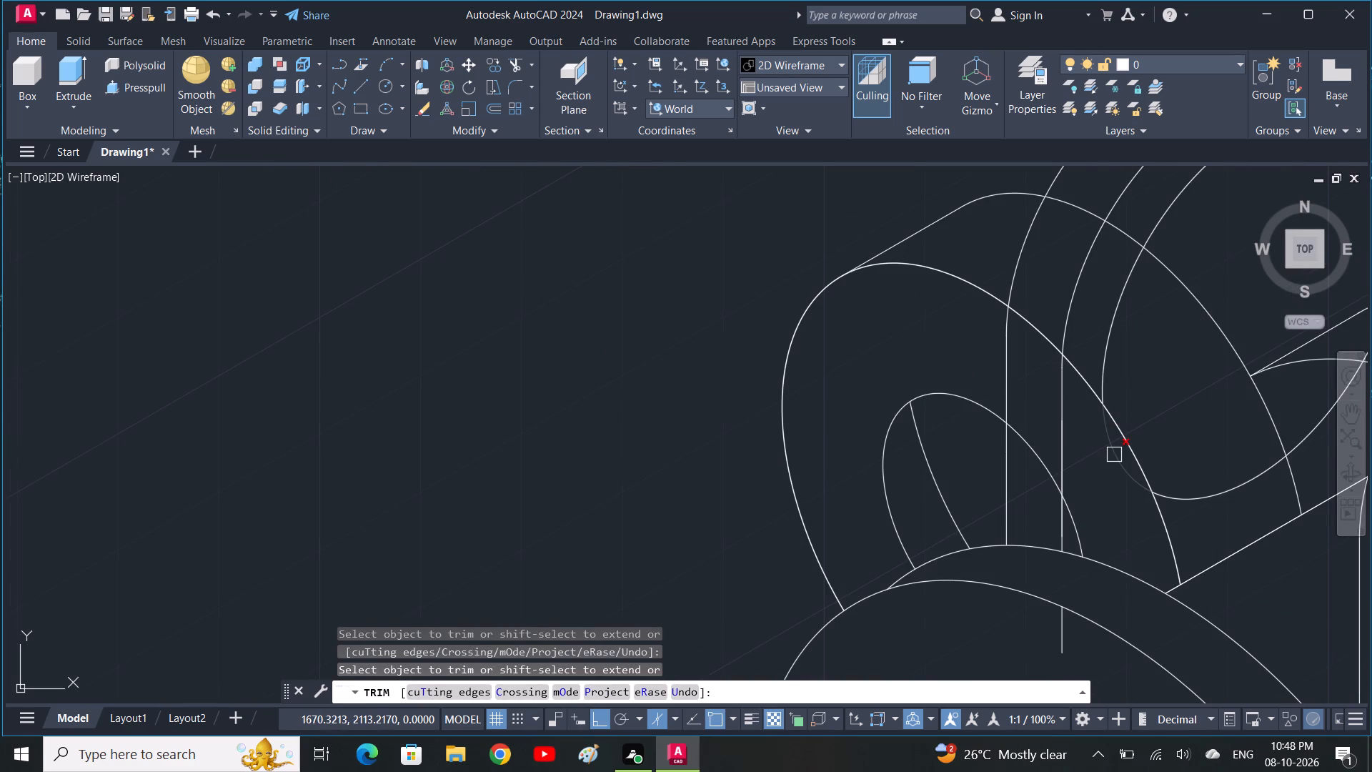
key("Escape")
Delete the inner isocircle from the copied rim lug.
left_click(1103, 354)
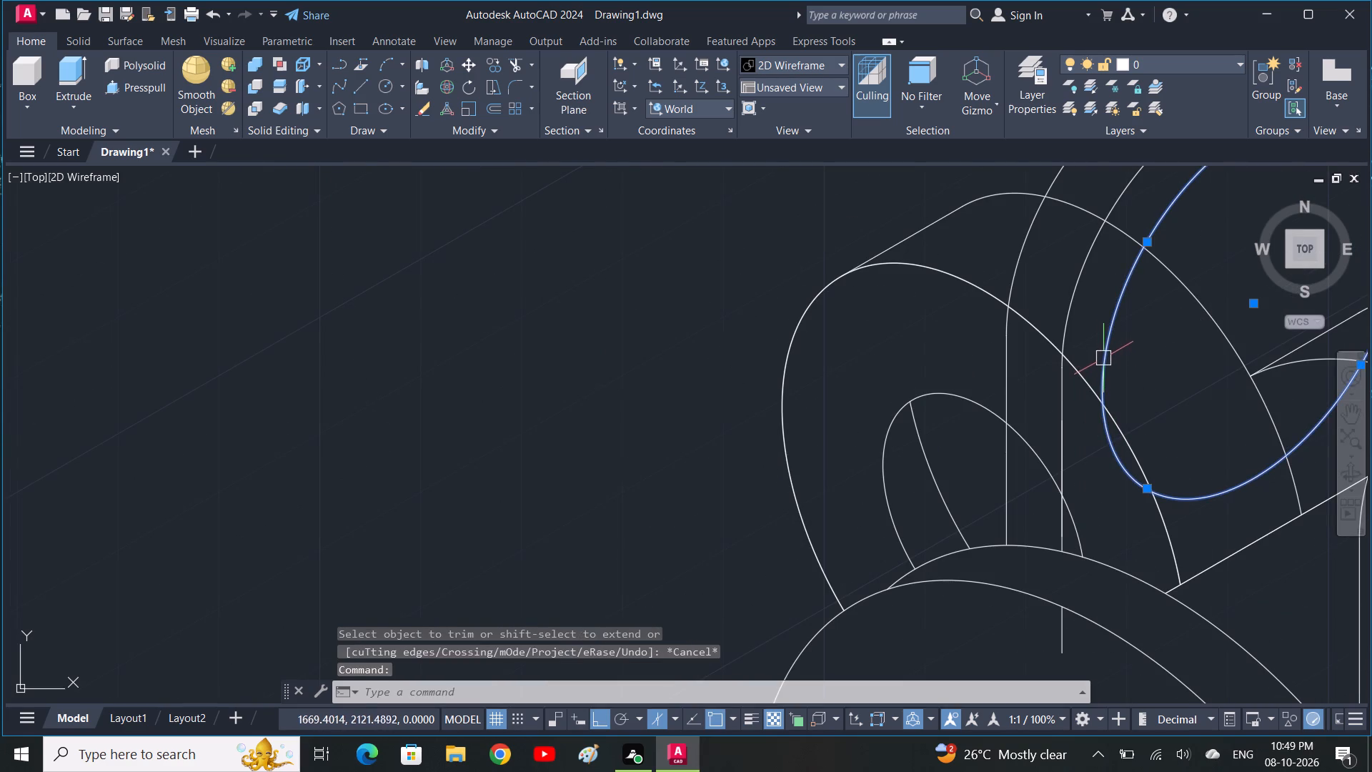
key("Delete")
Draw a 30-diameter isocircle at the centre of the copied lug's front arc.
middle_click_drag(1110, 387, 1156, 560)
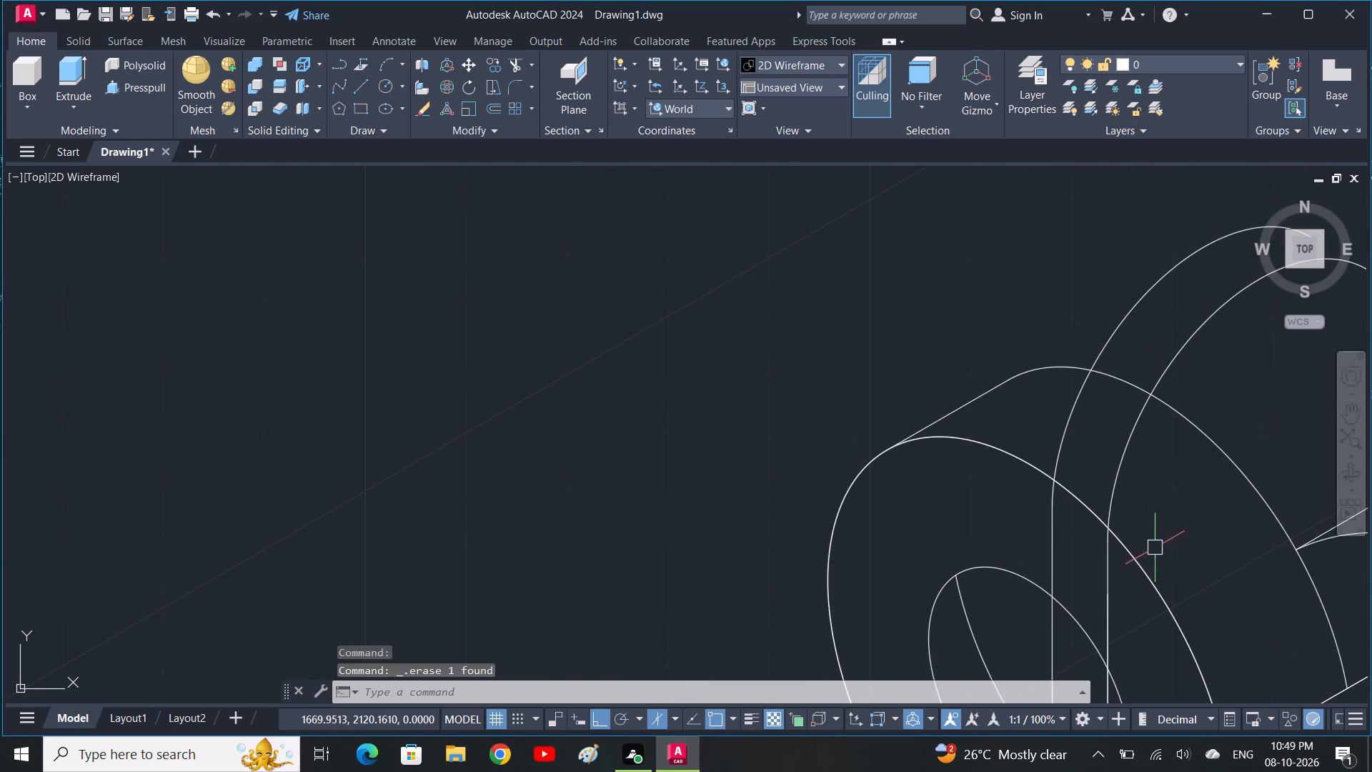
scroll(1154, 548, "down", 1)
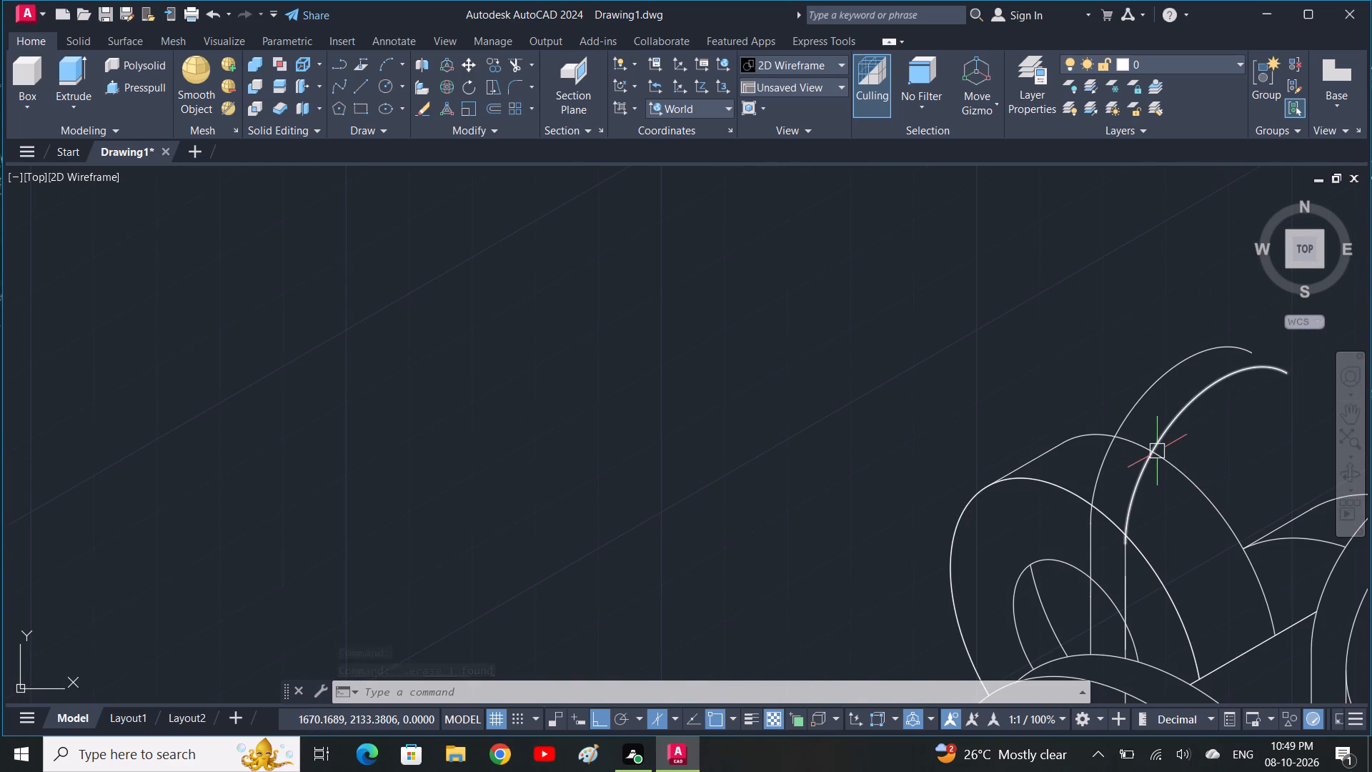
key("Escape")
key("Escape")
key("e")
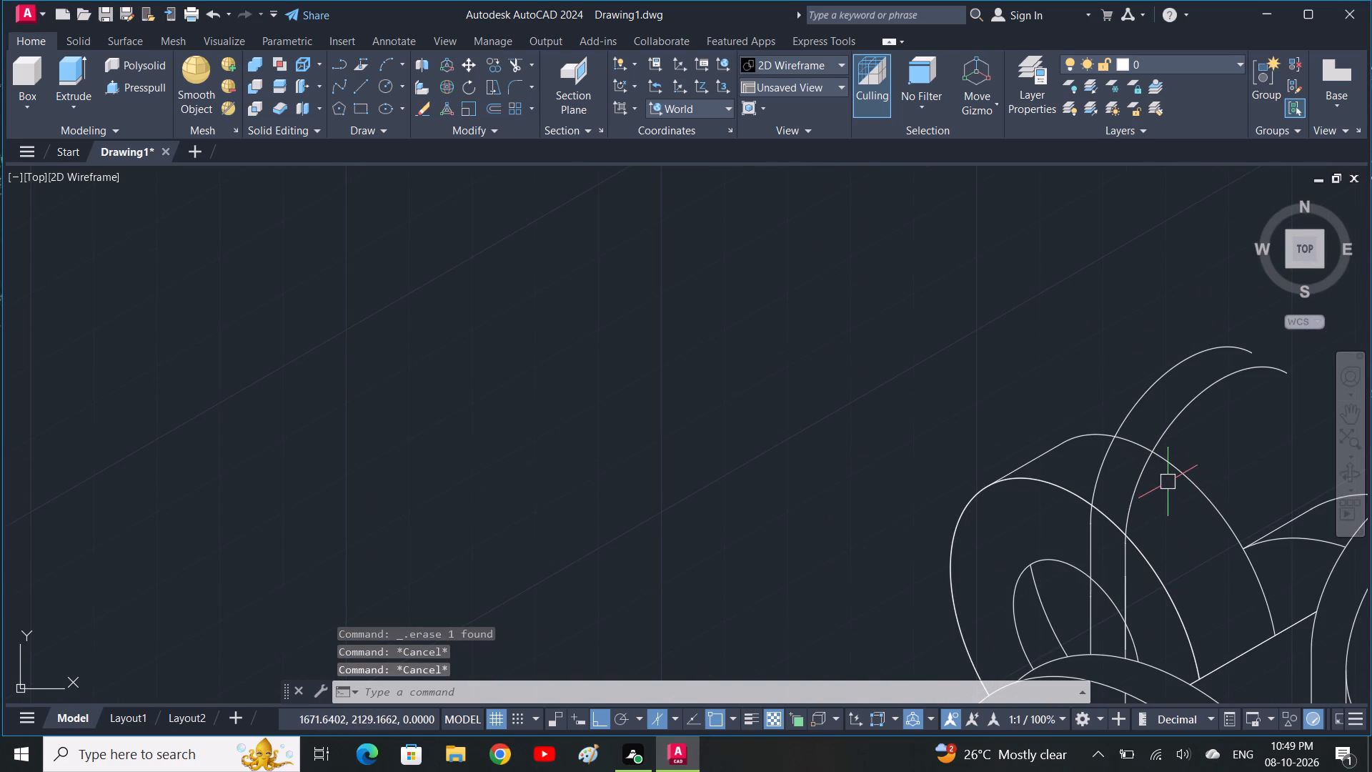
key("l")
key("space")
key("i")
key("space")
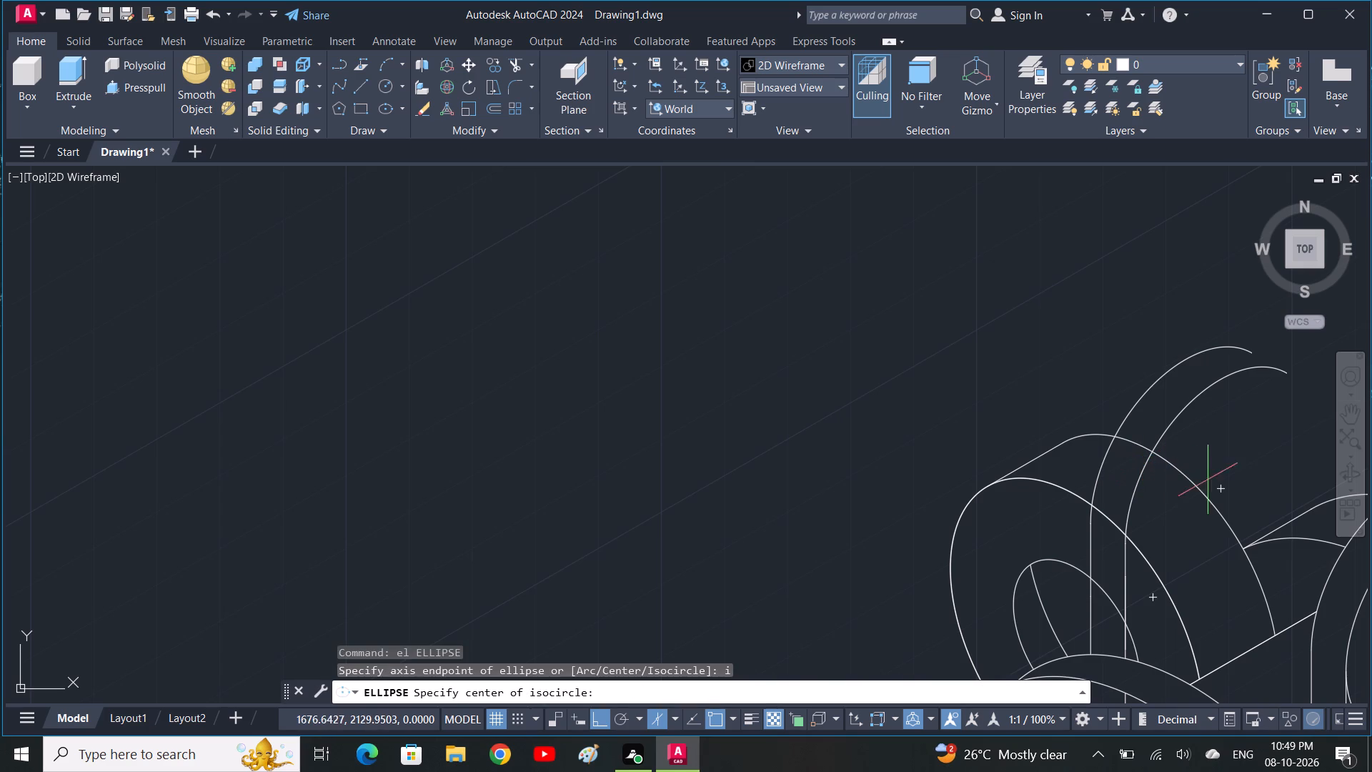
left_click(1222, 488)
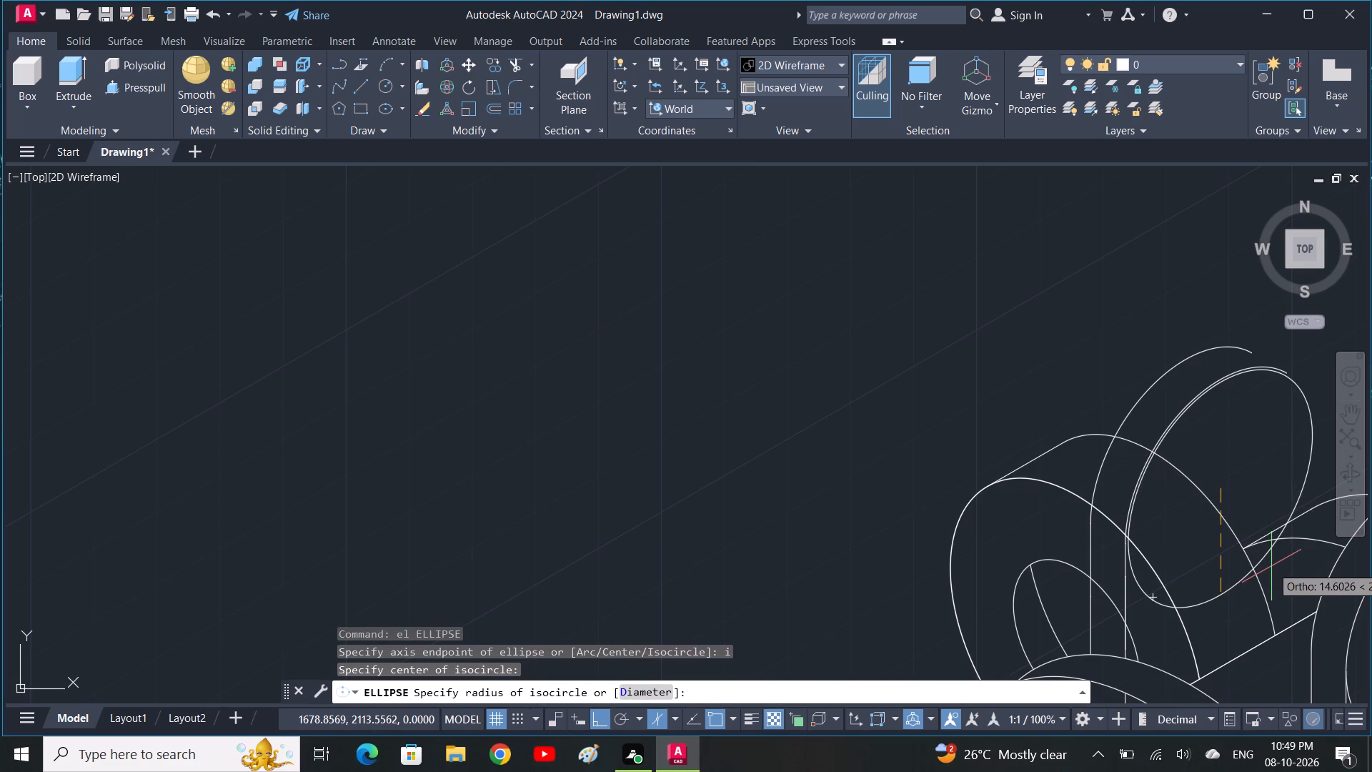
type("d 3-0")
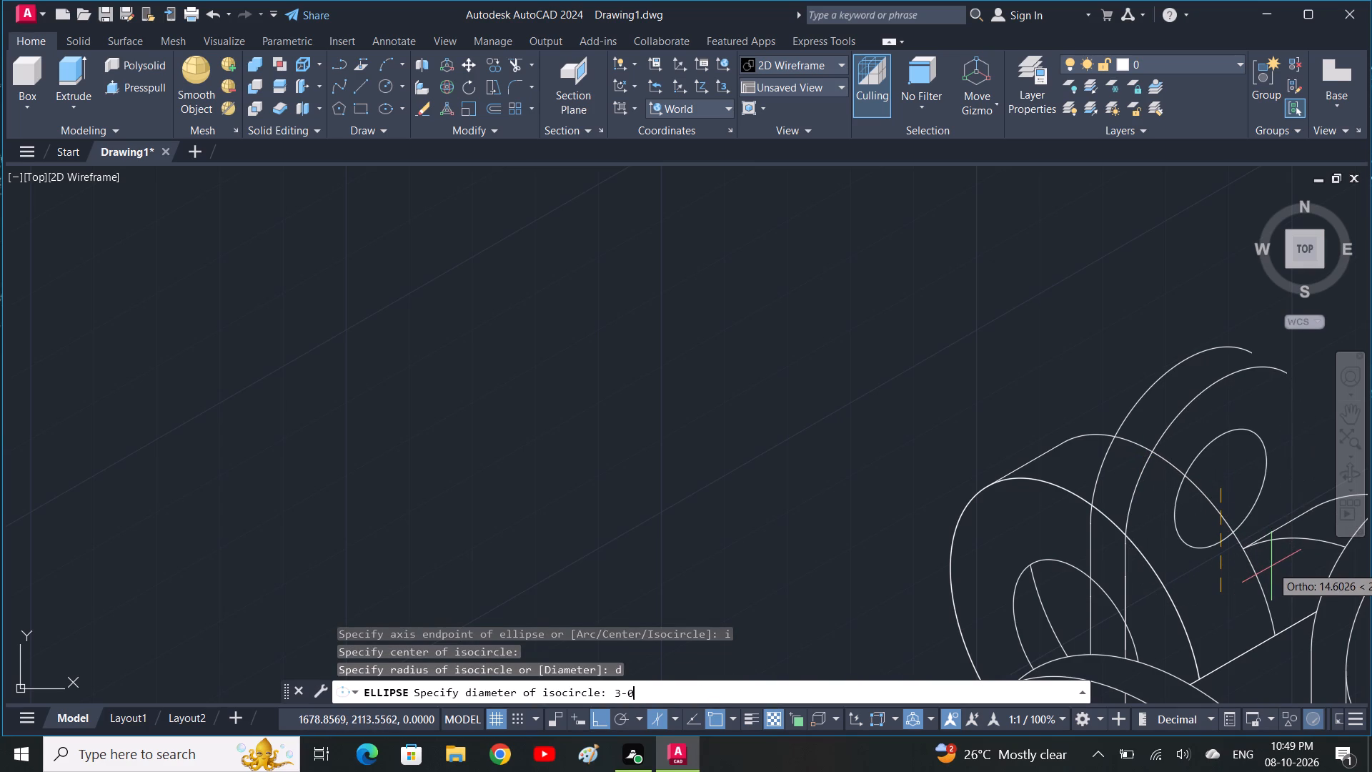
key("BackSpace")
key("BackSpace")
type("0")
key("space")
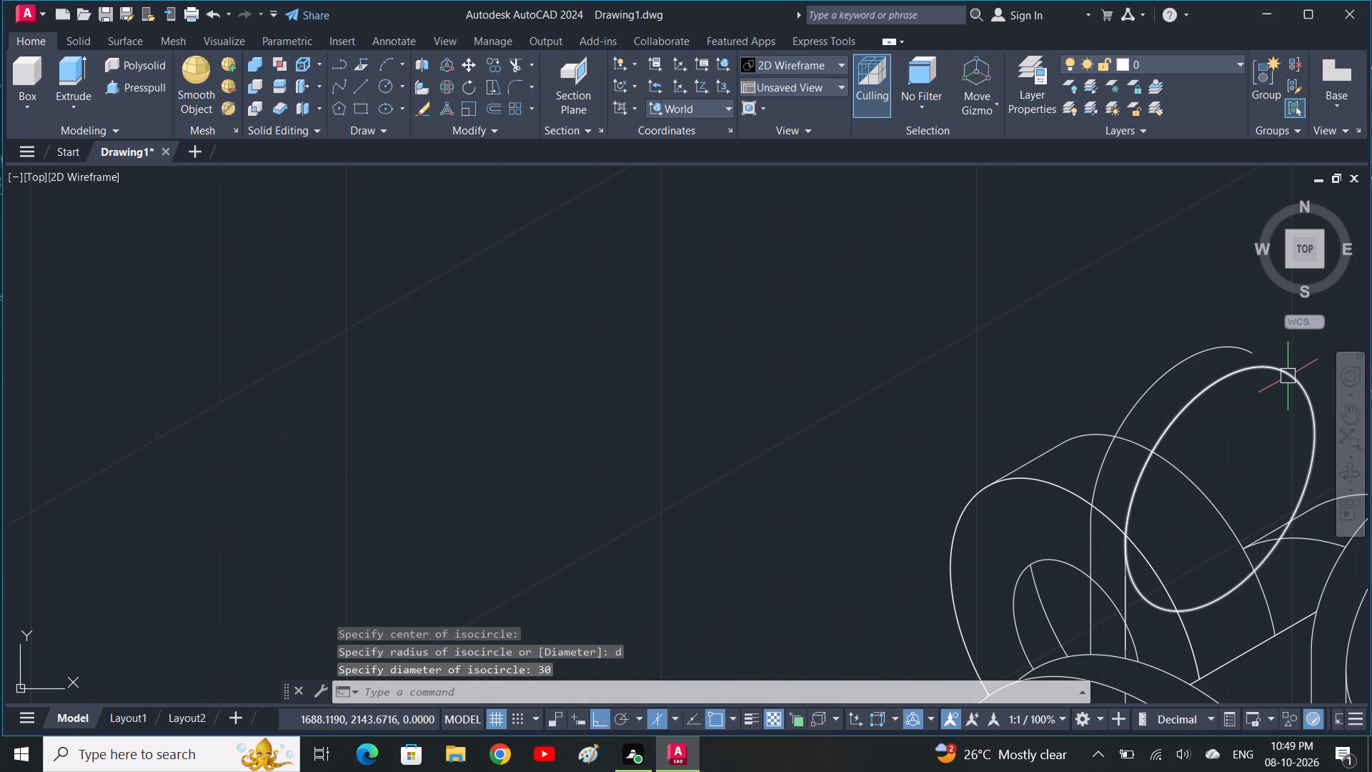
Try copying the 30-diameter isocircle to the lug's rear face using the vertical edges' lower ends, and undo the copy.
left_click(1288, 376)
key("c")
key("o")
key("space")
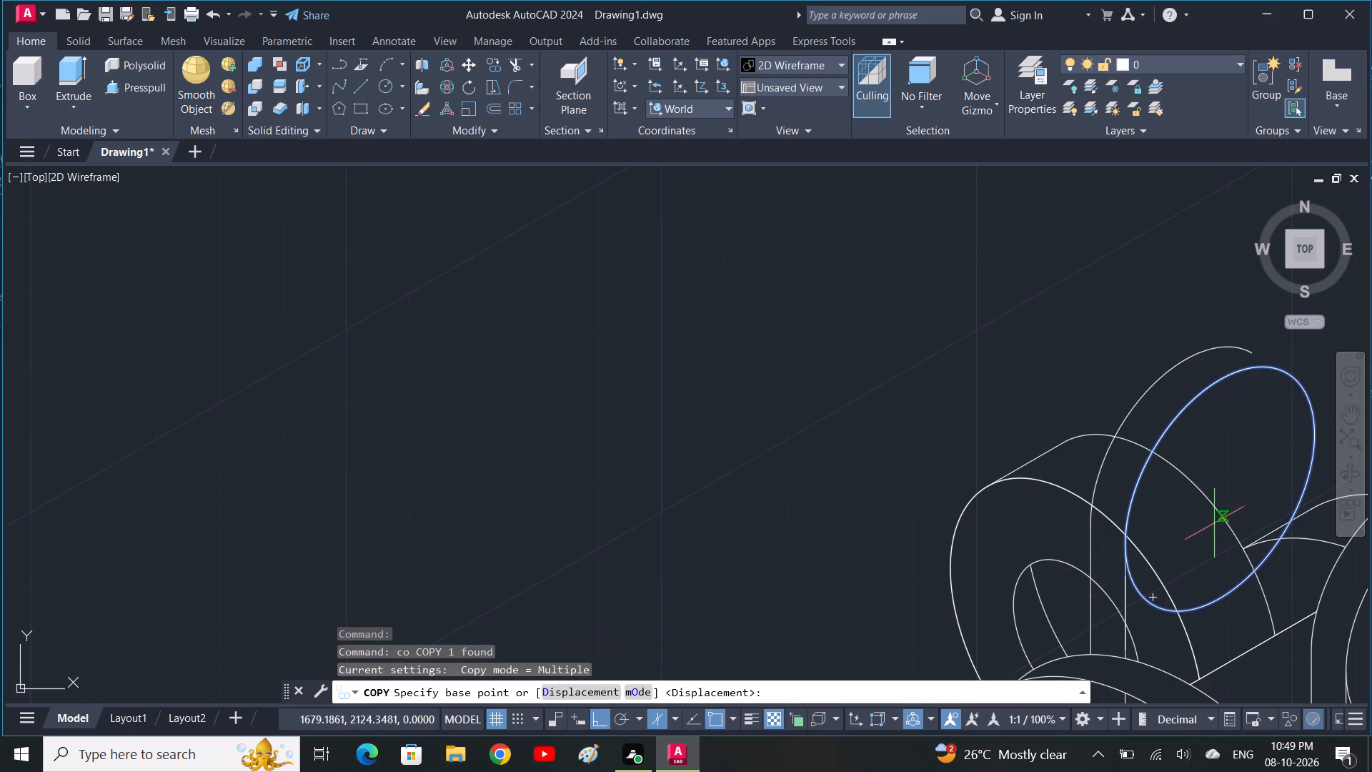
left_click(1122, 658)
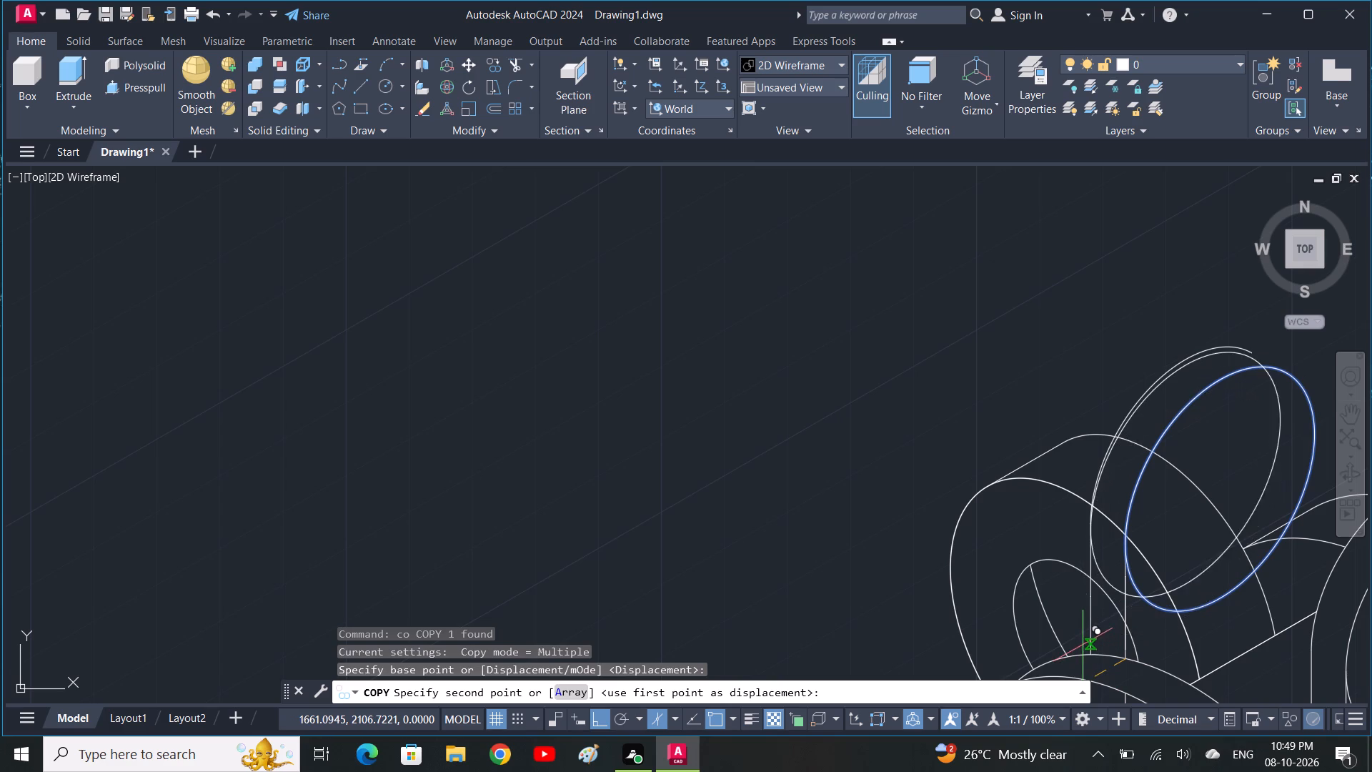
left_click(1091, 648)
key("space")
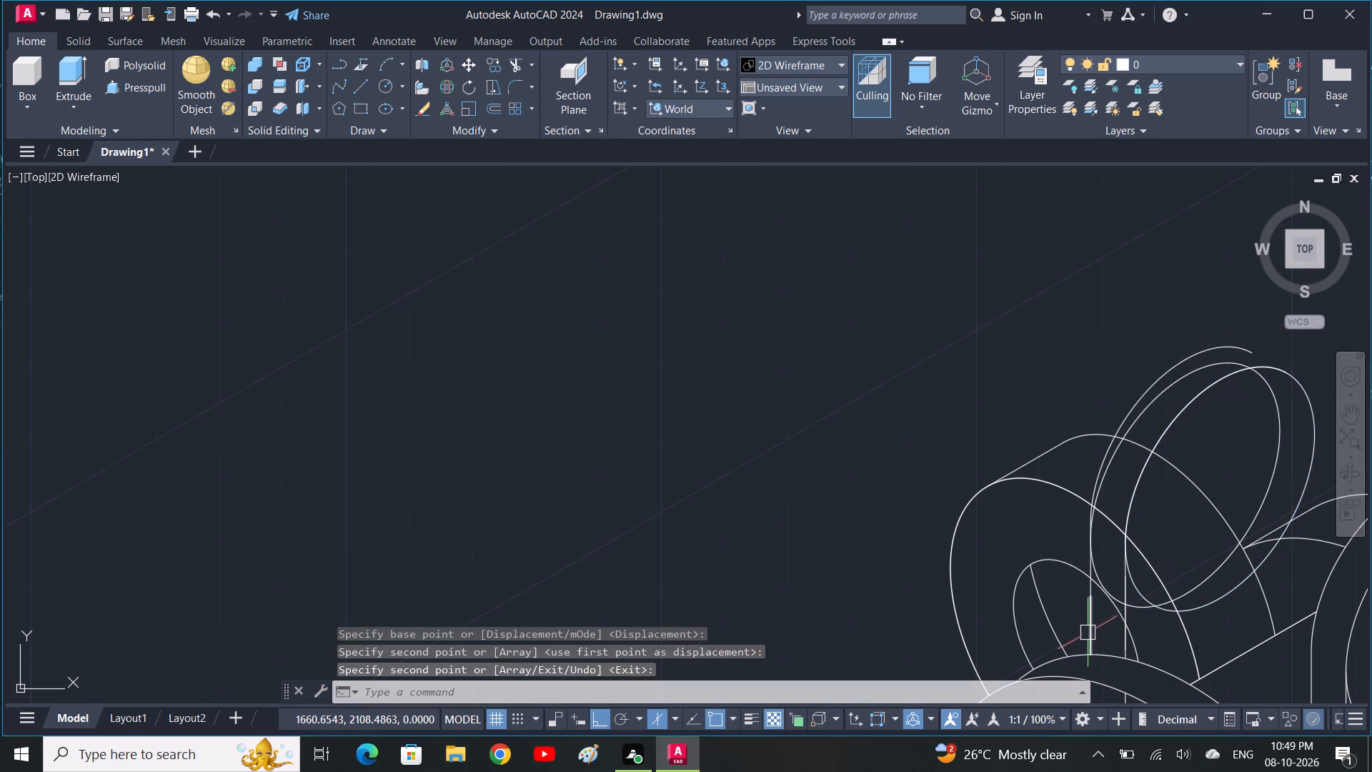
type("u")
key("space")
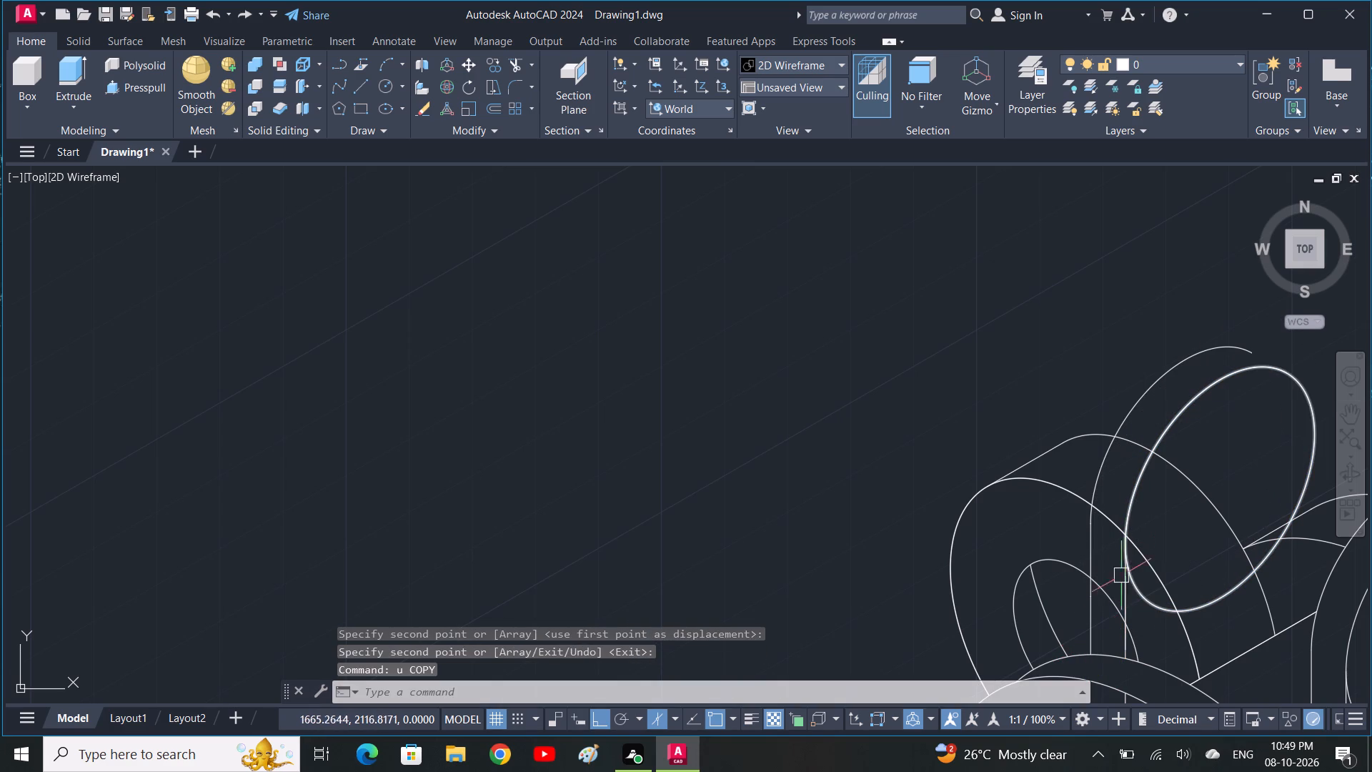
Draw connected lines from the 30-diameter isocircle's centre to the front vertical edge's top end and on to the rear edge's top end.
key("l")
key("space")
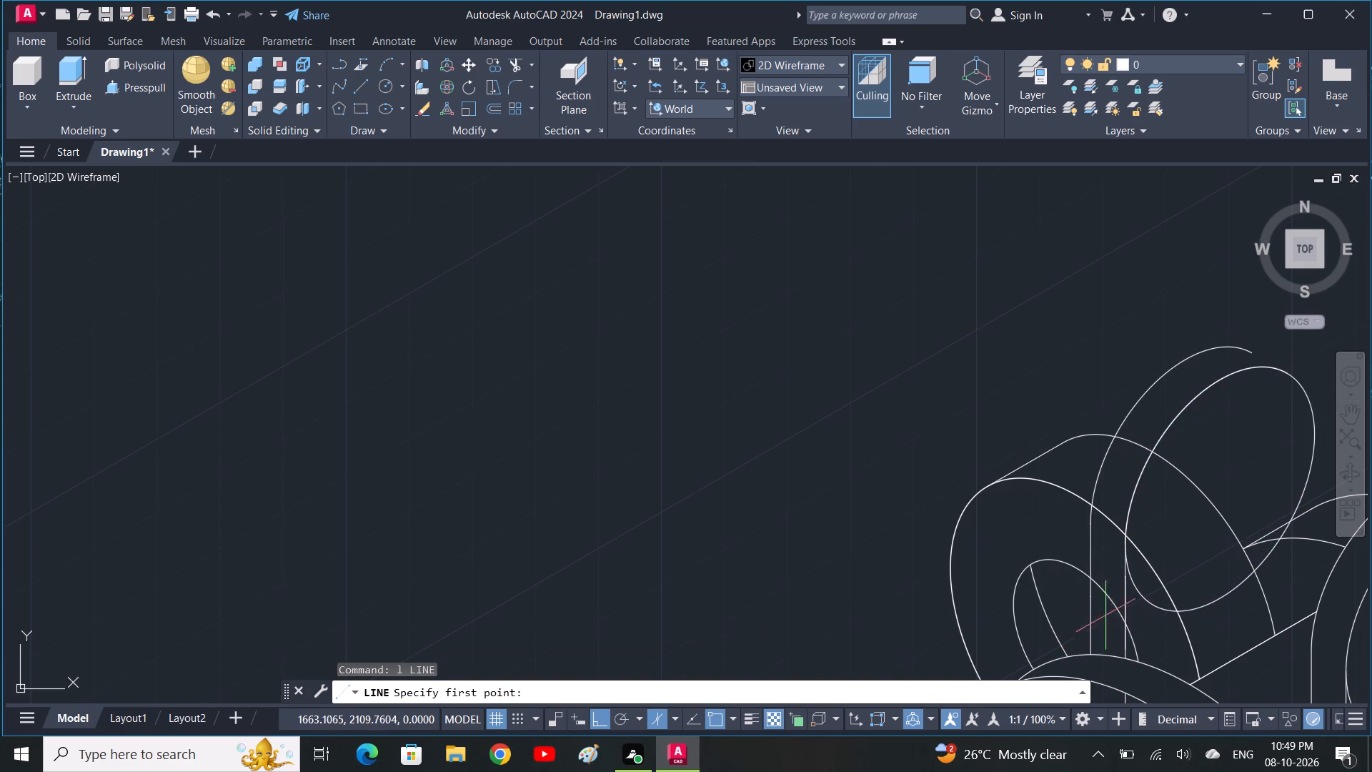
left_click(1218, 488)
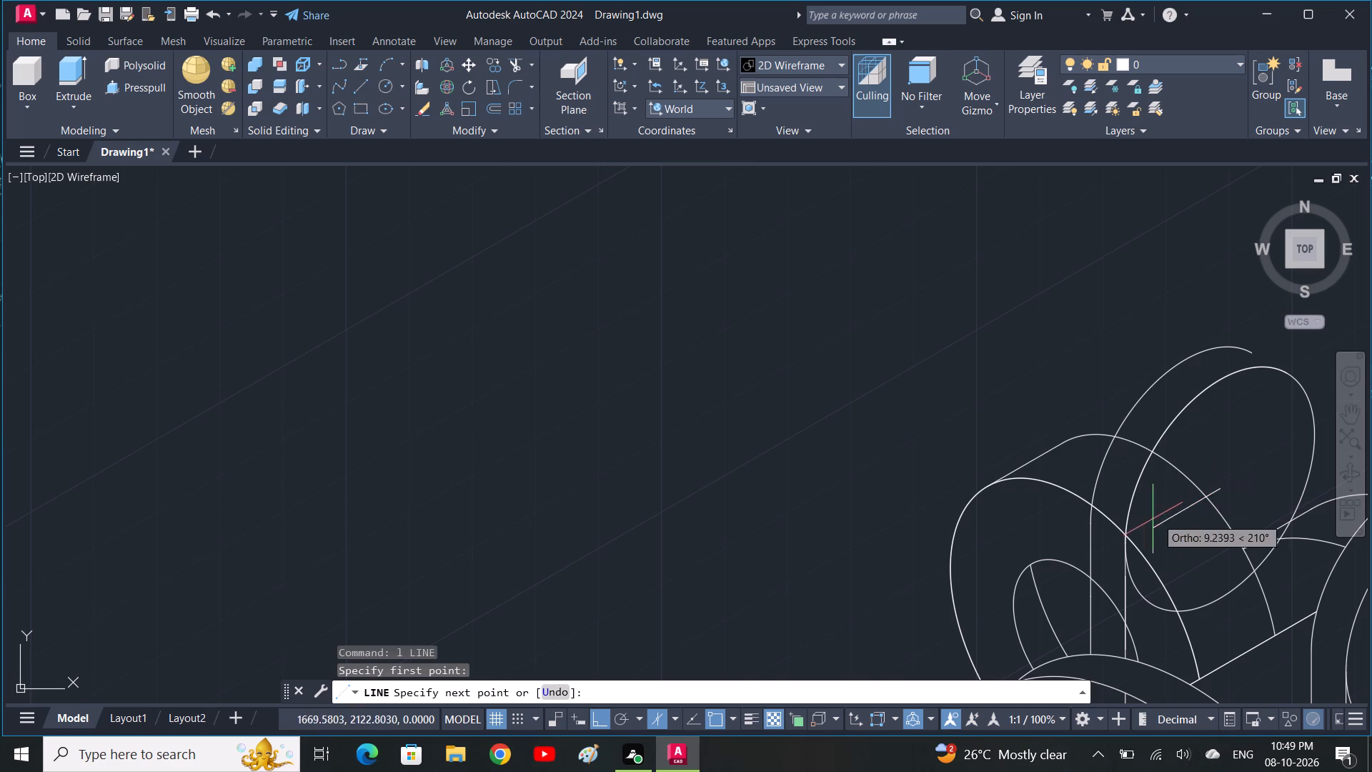
left_click(1125, 550)
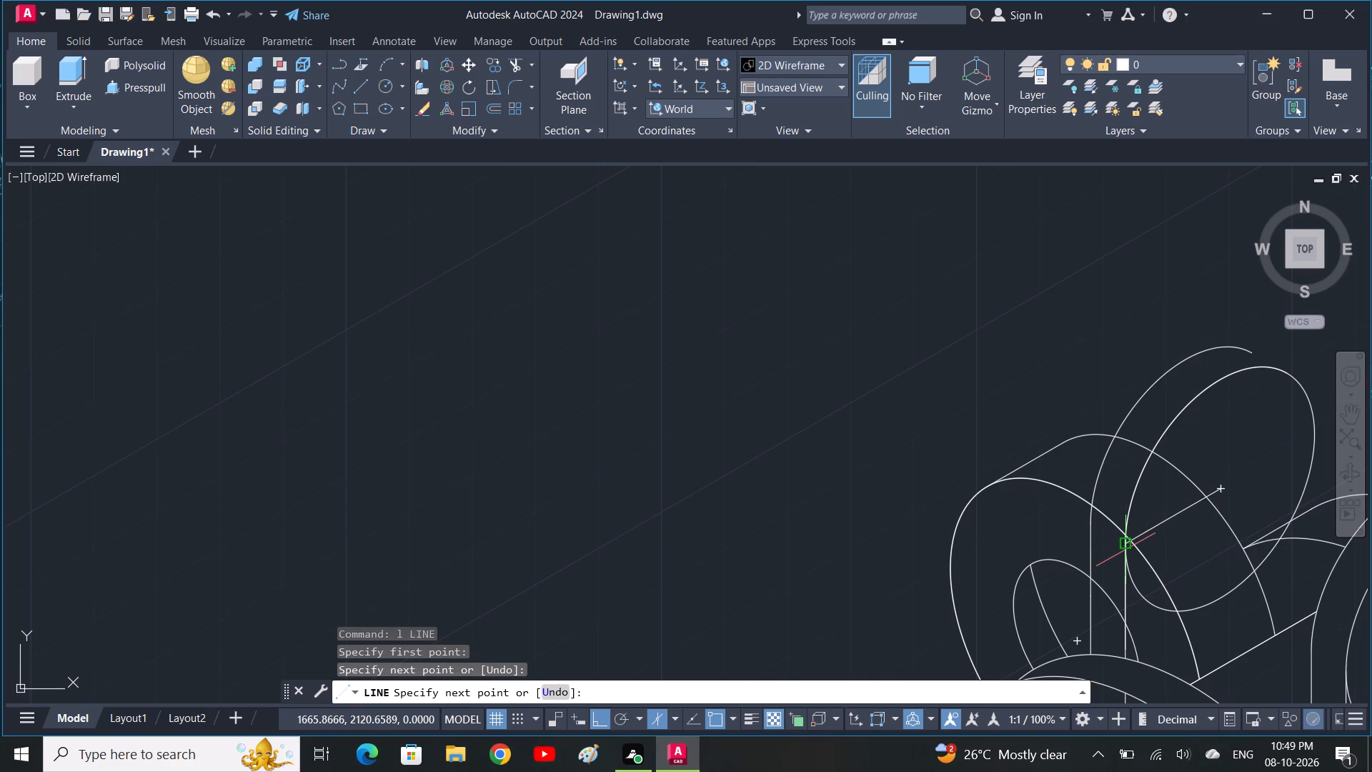
left_click(1093, 525)
key("space")
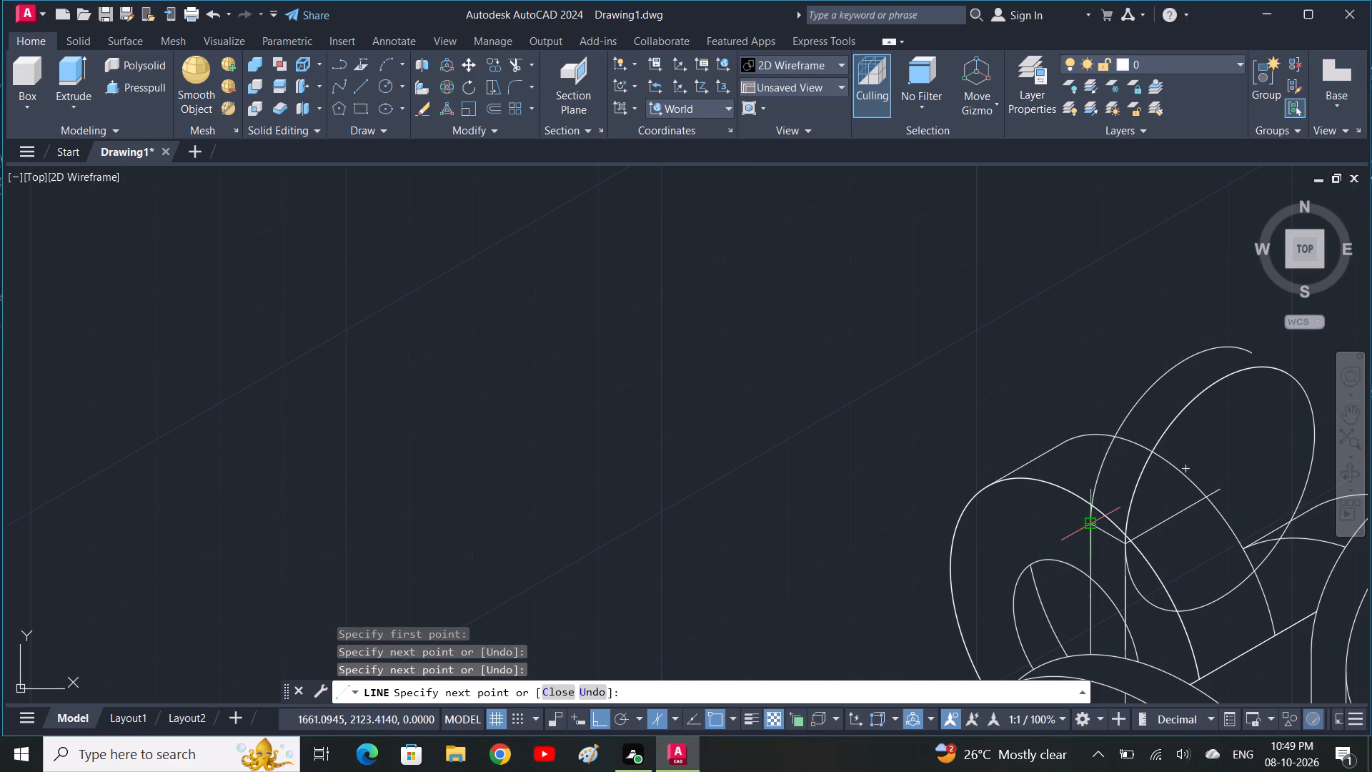
Copy the 30-diameter isocircle from the front vertical edge's top end to the rear vertical edge's top end.
scroll(1107, 571, "up", 3)
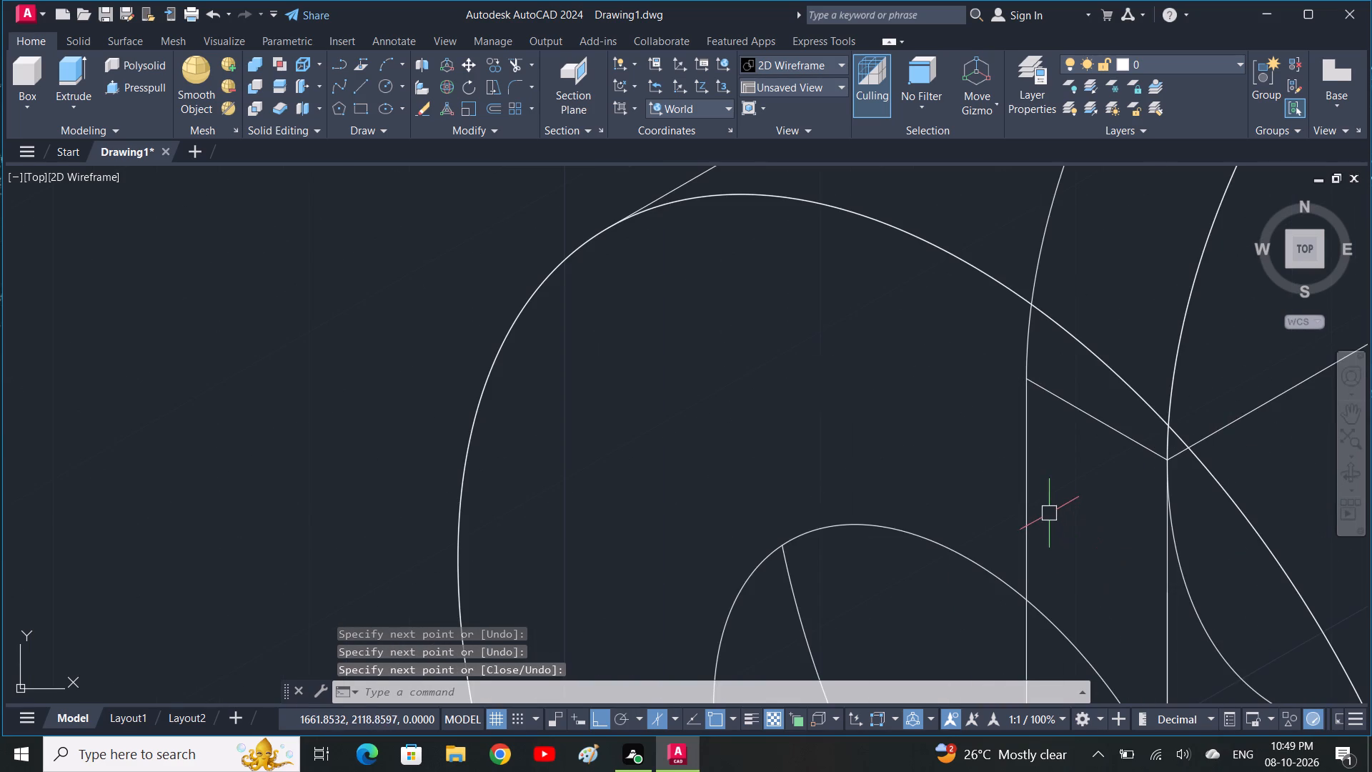
scroll(1049, 513, "down", 2)
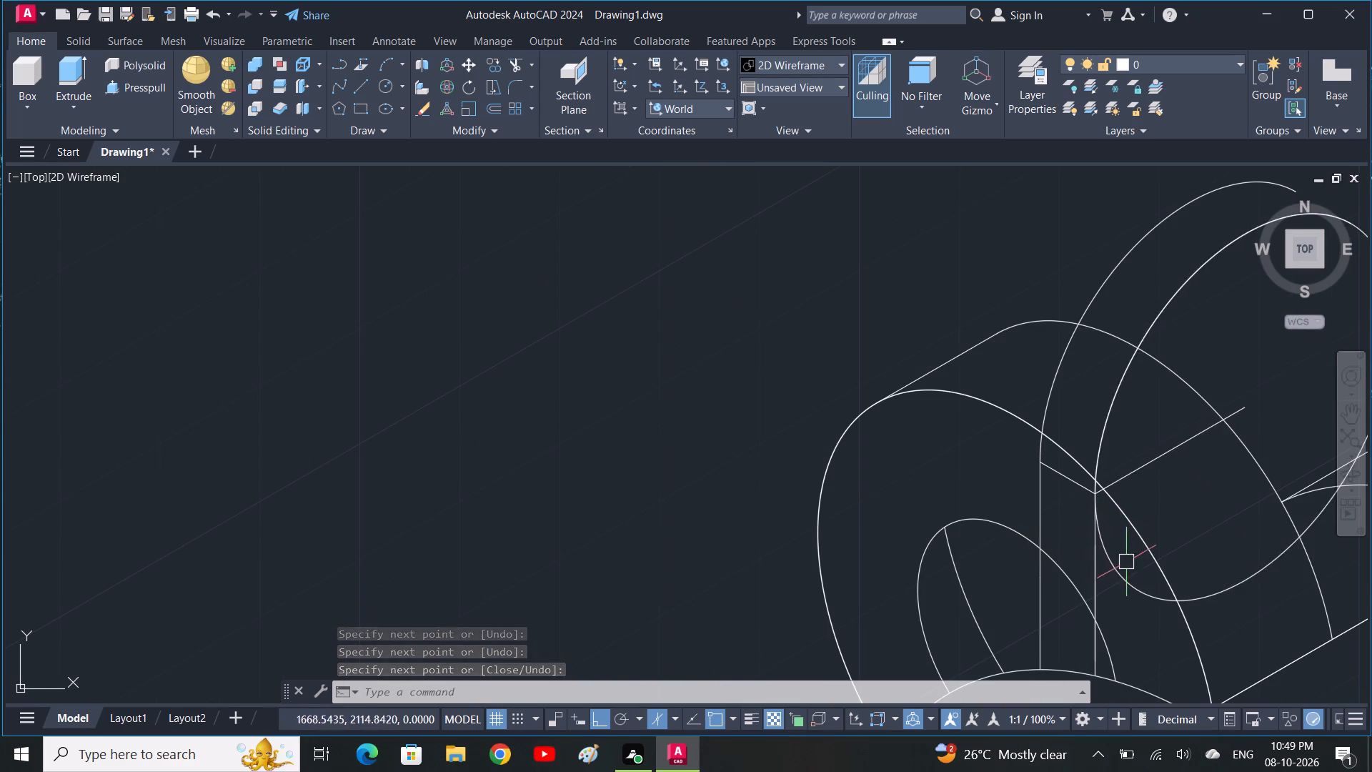
left_click(1123, 566)
type("co")
key("space")
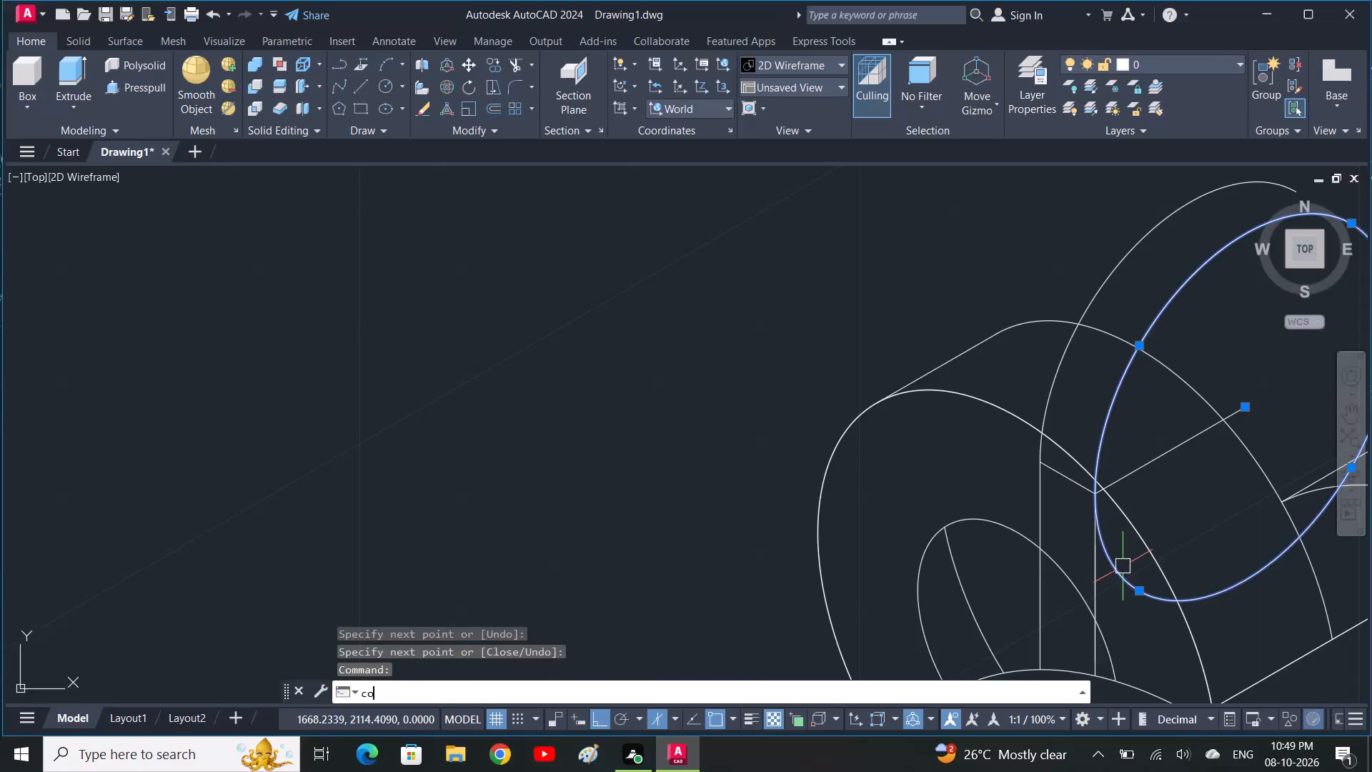
left_click(1094, 491)
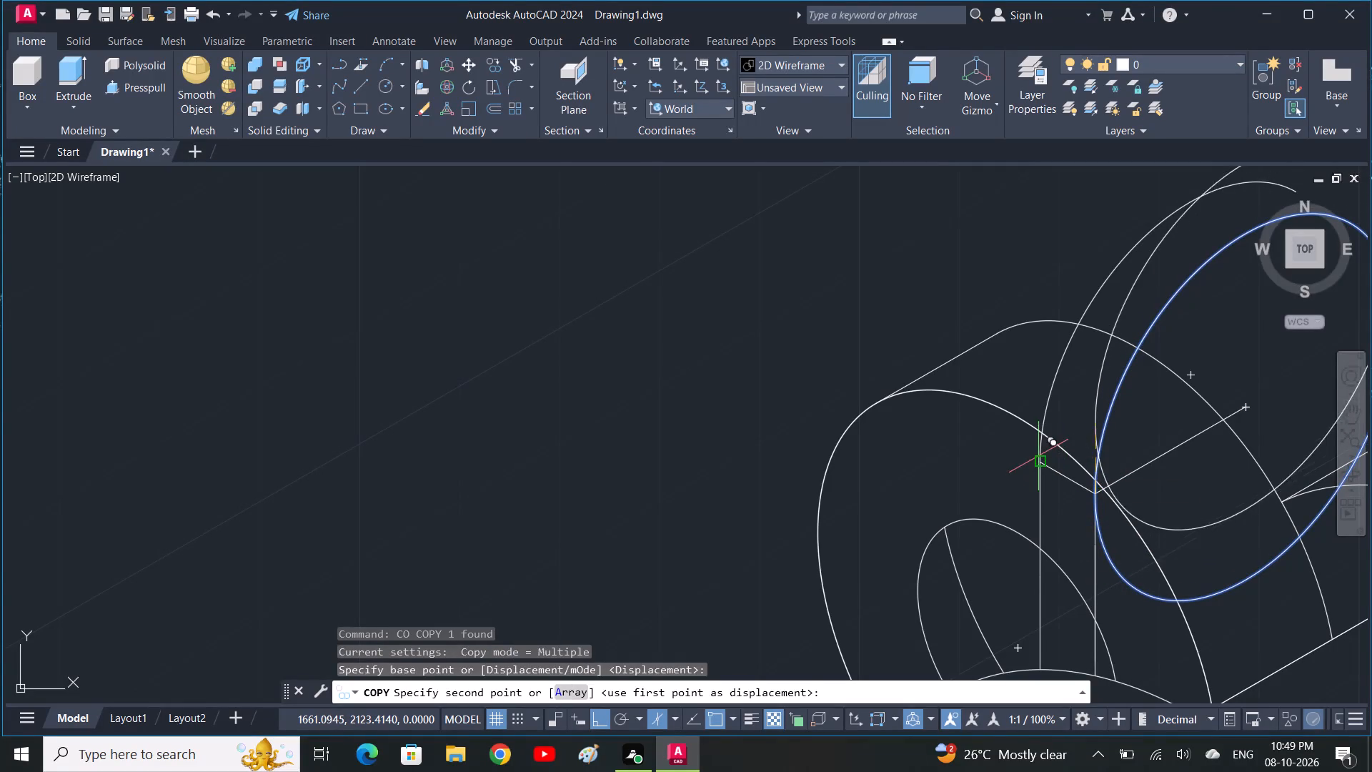
left_click(1039, 457)
key("Escape")
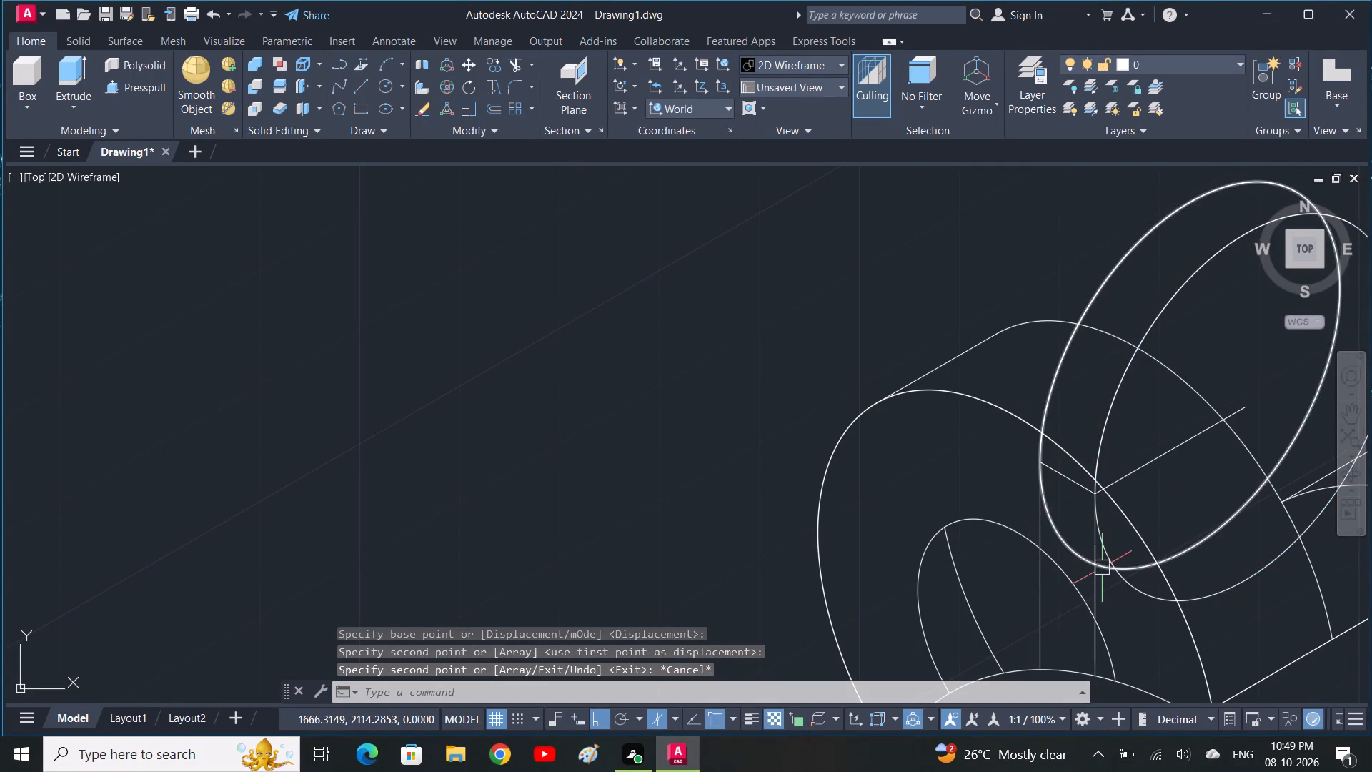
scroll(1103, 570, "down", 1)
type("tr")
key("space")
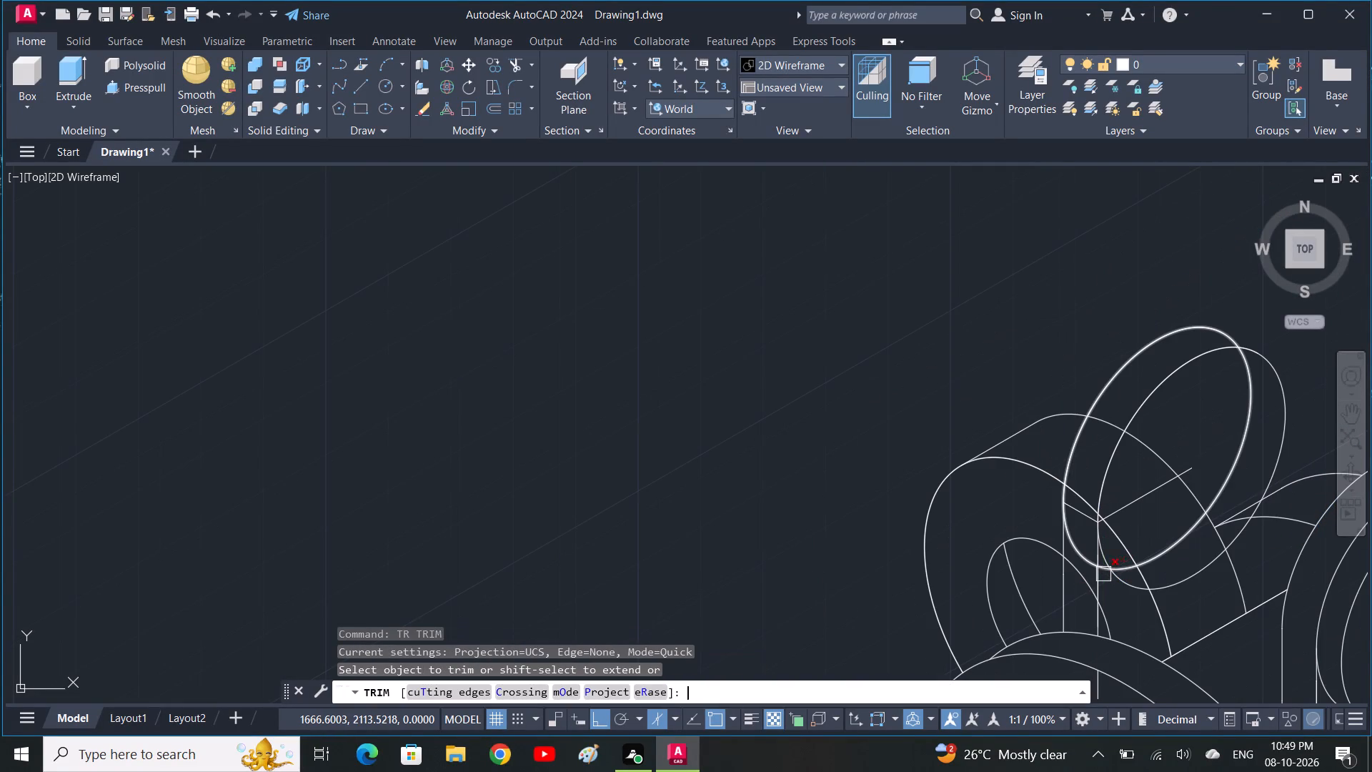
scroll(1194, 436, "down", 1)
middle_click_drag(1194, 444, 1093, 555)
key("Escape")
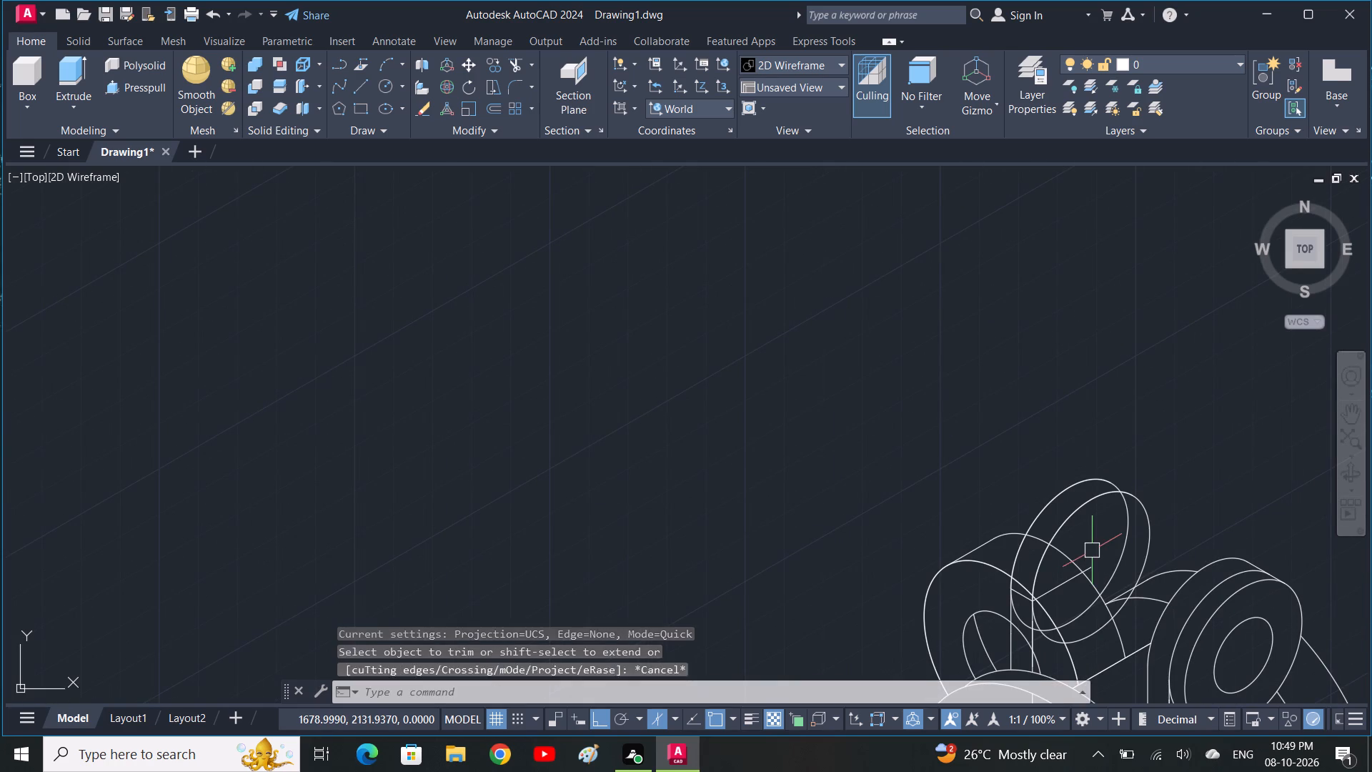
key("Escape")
Draw a line joining the upper outlines of the rear and front 30-diameter isocircles.
key("l")
key("space")
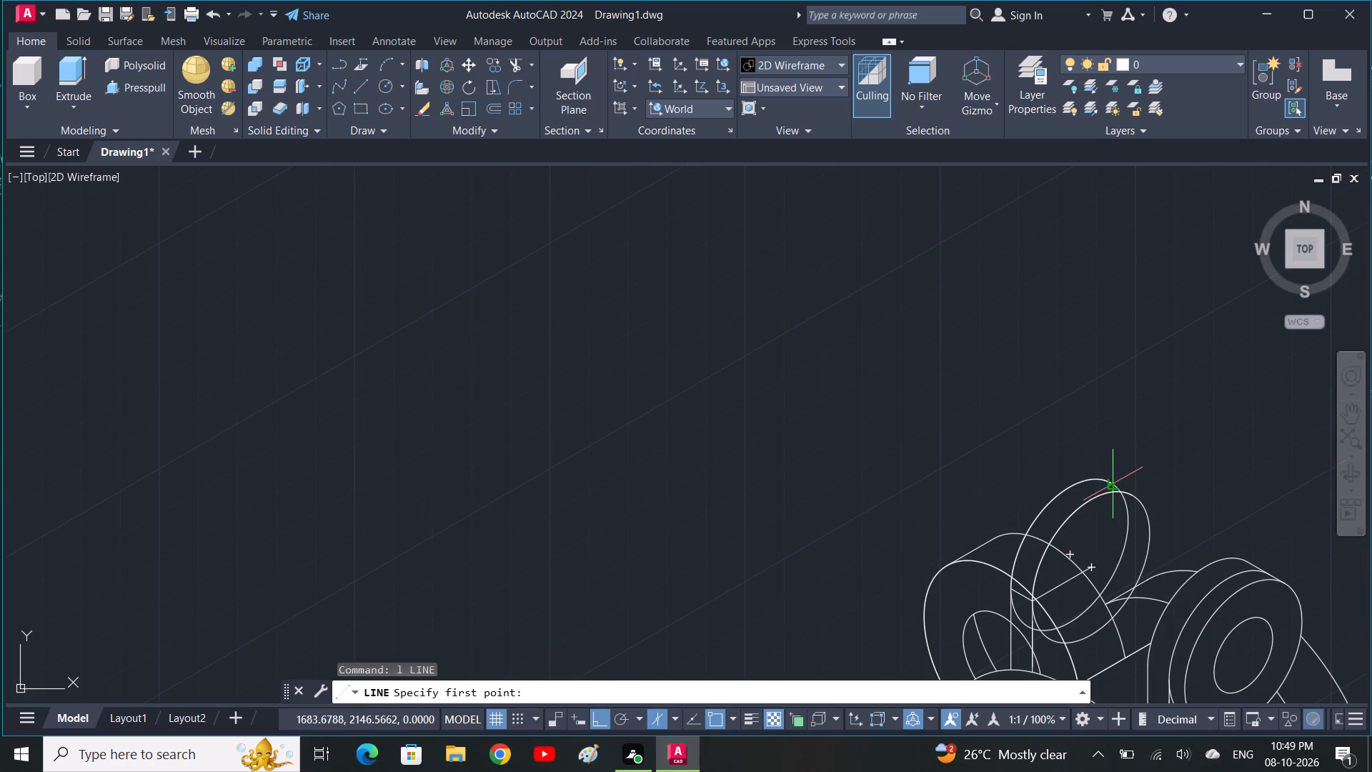
scroll(1105, 480, "up", 3)
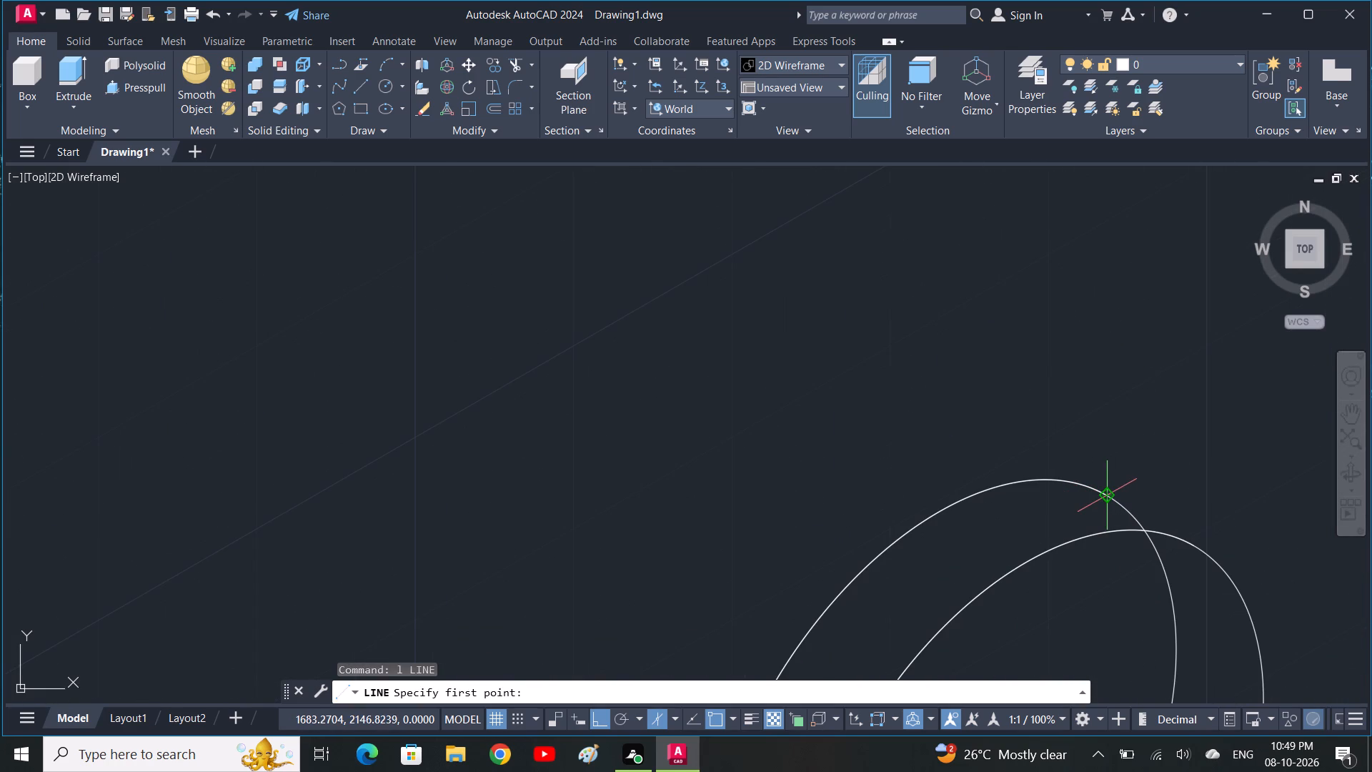
left_click(1108, 493)
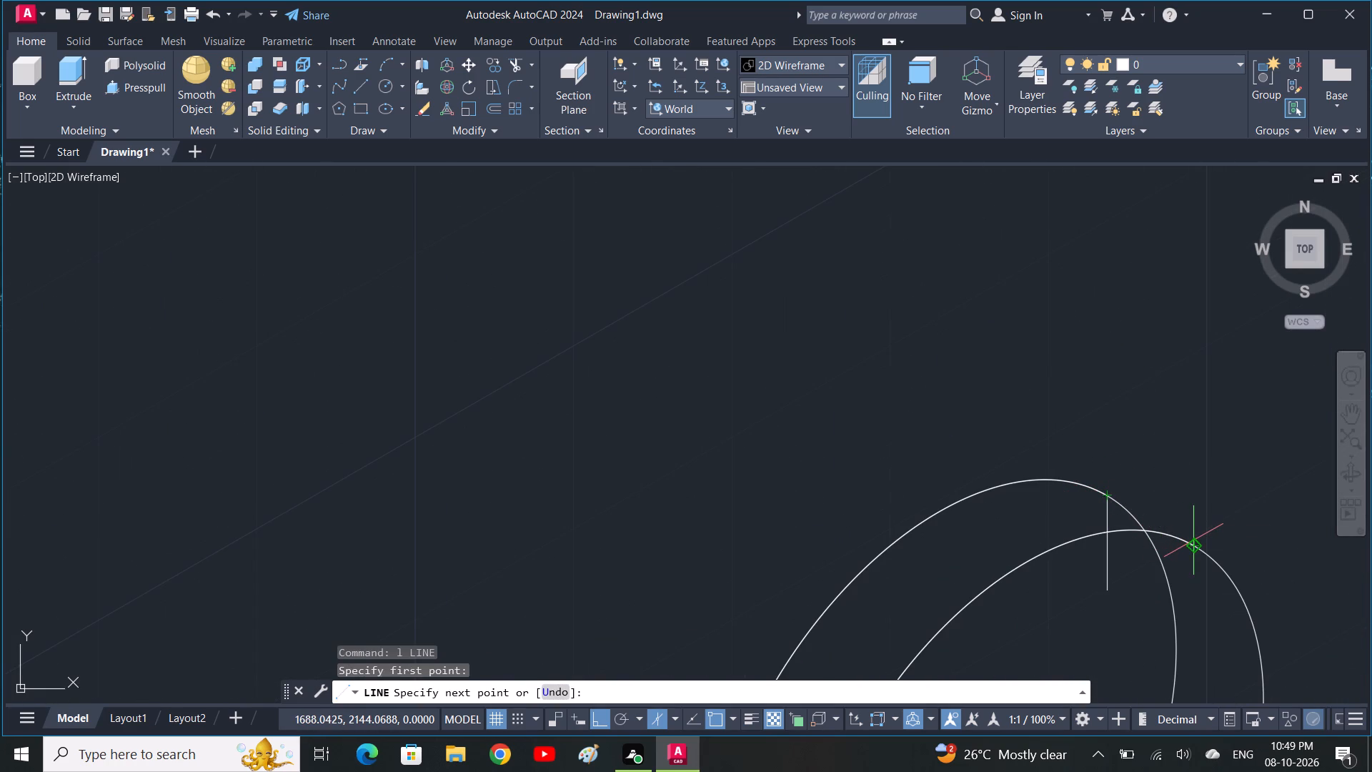
left_click(1193, 540)
key("space")
Copy the rear 30-diameter isocircle 4 units backward from its centre on the left isoplane.
scroll(1139, 590, "down", 2)
middle_click_drag(1128, 633, 1181, 478)
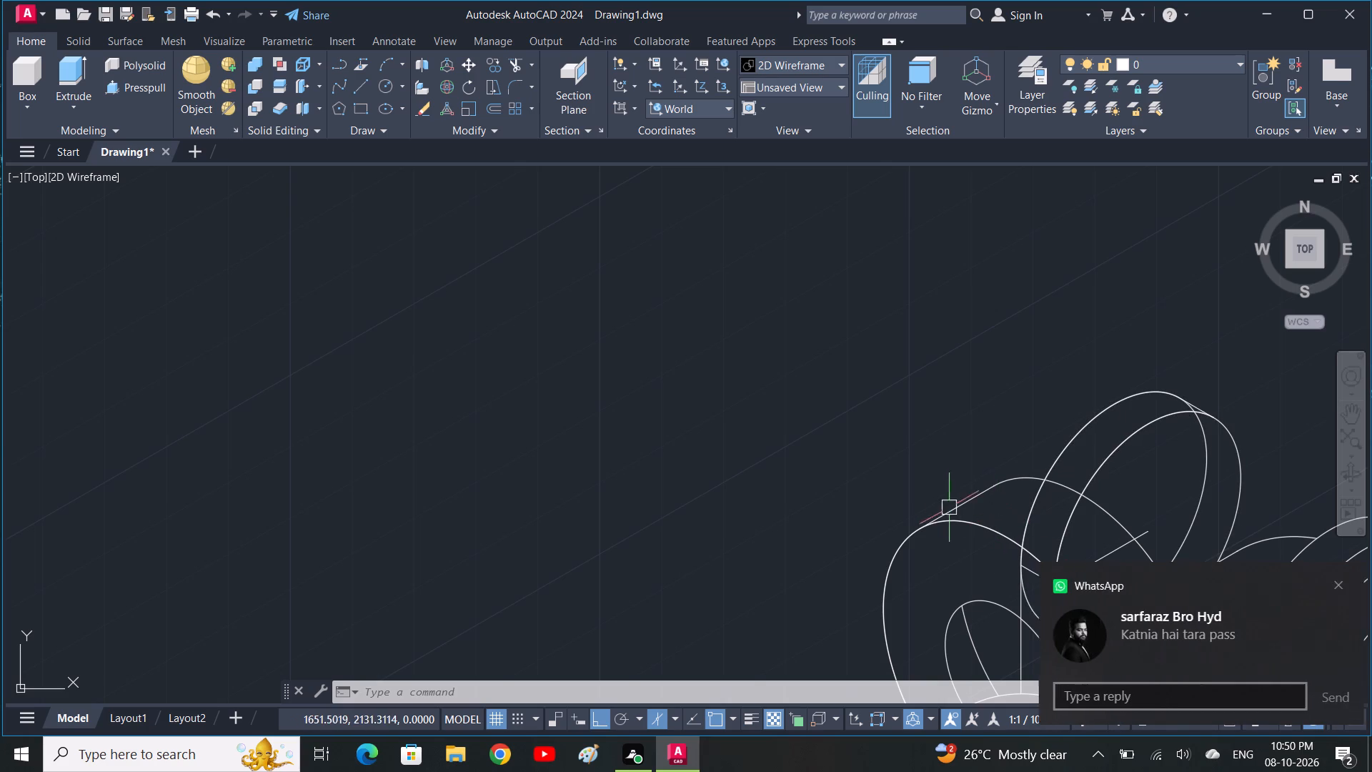
middle_click_drag(977, 561, 839, 440)
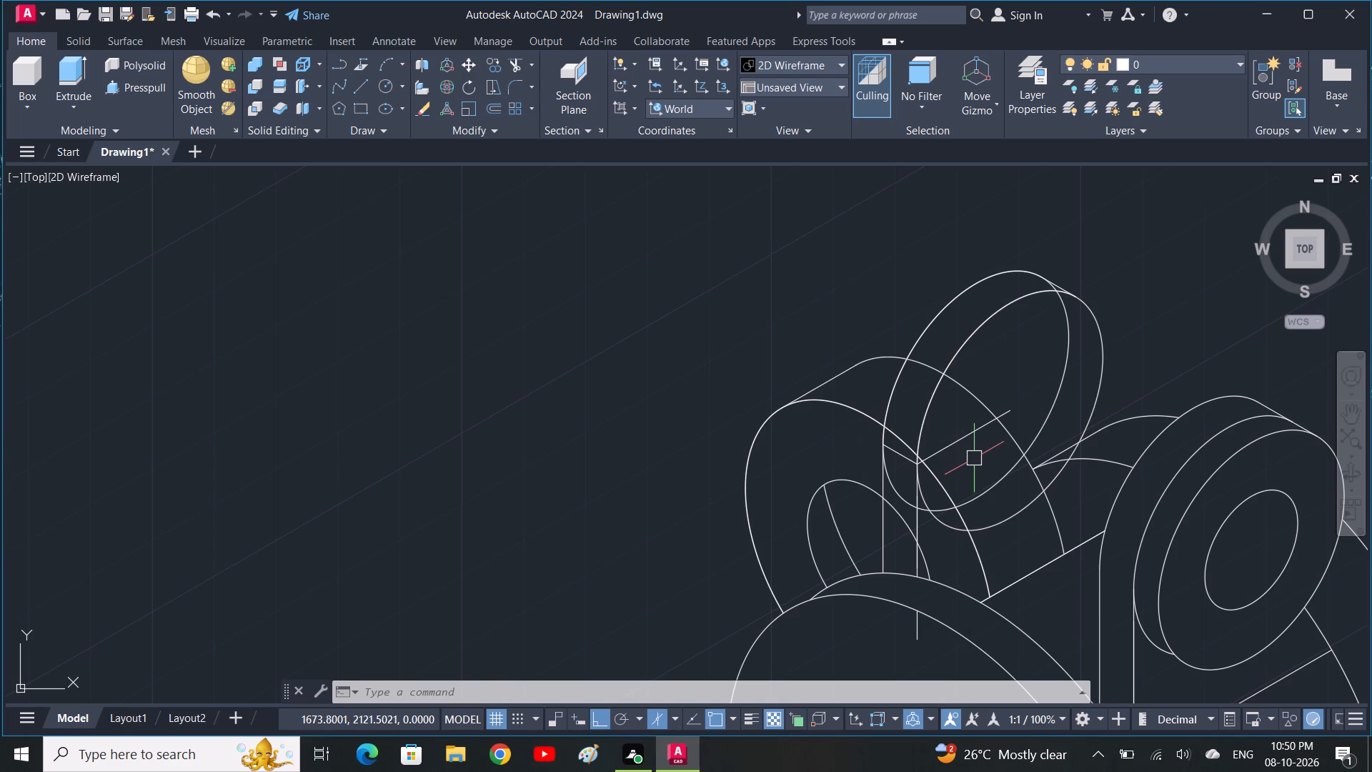
left_click(900, 367)
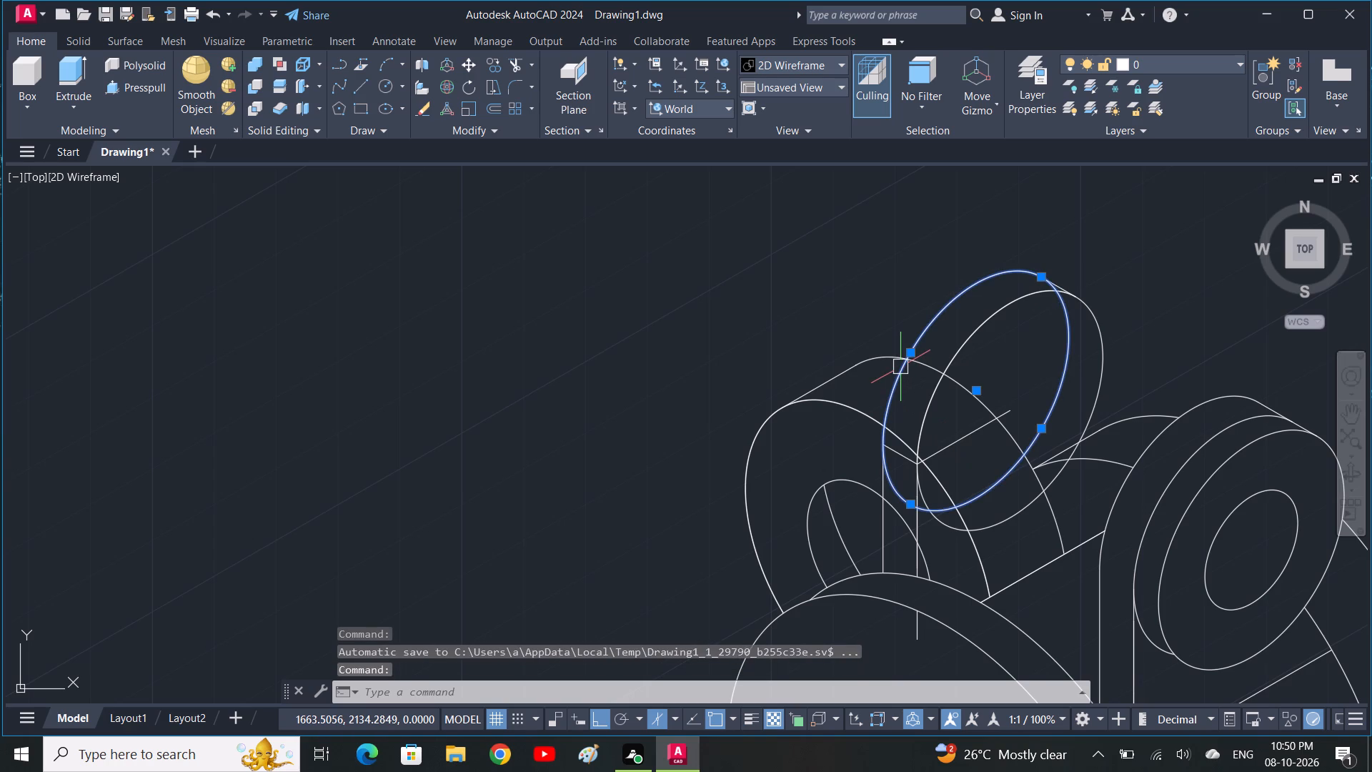
type("co")
key("space")
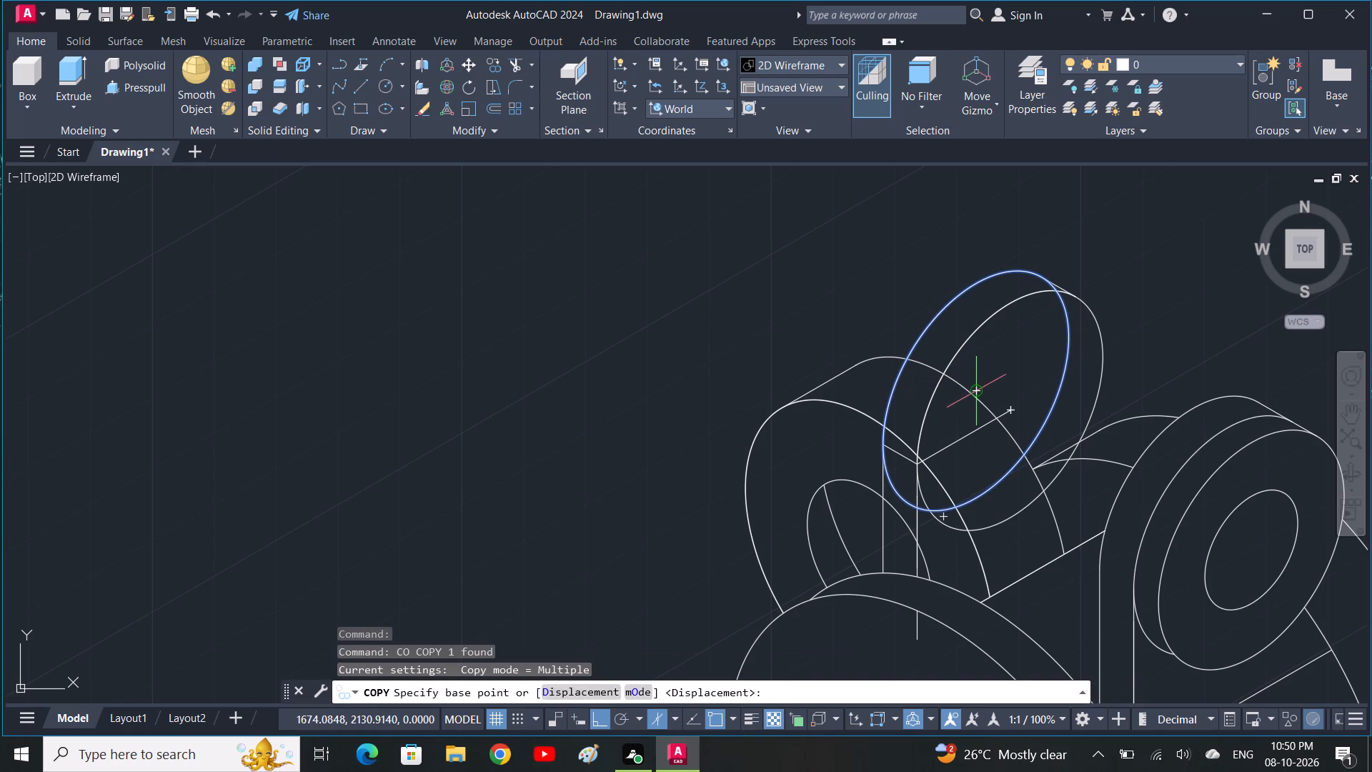
left_click(977, 391)
key("F5")
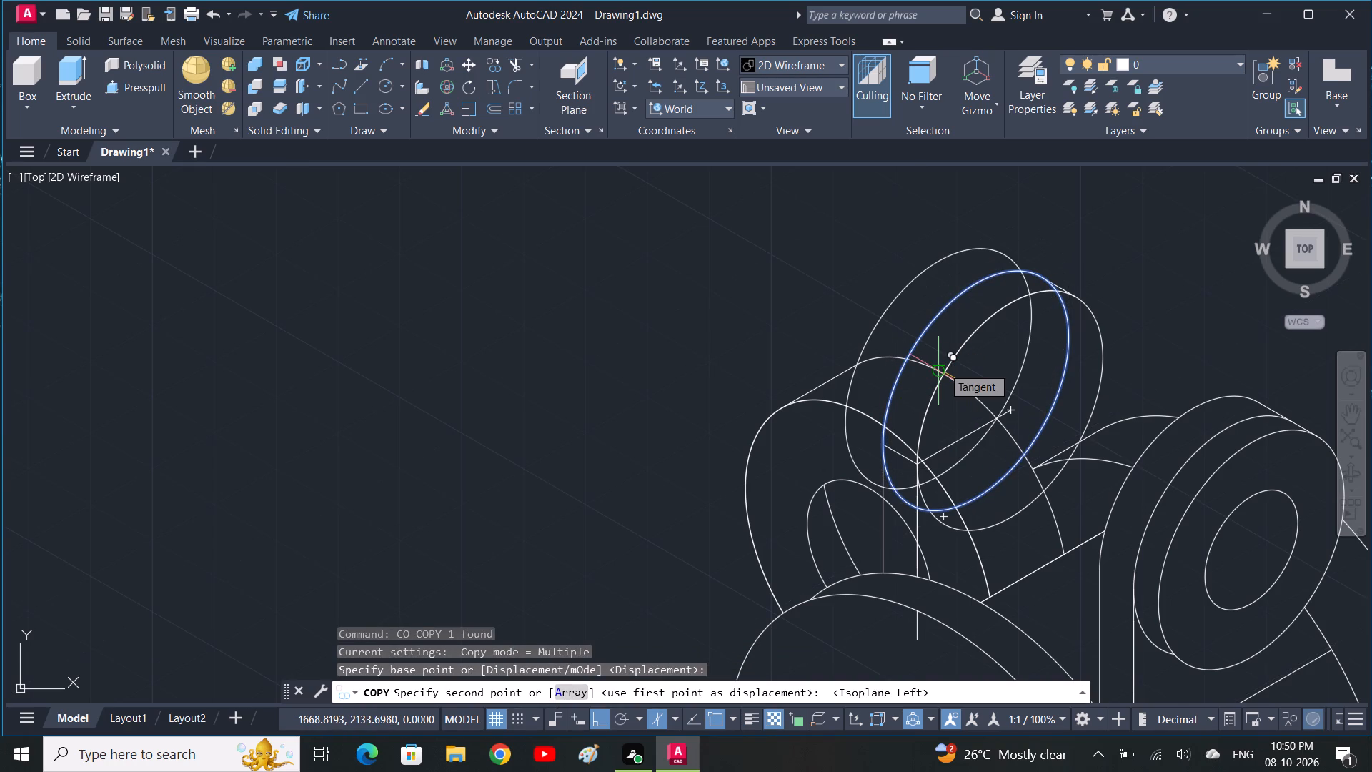
type("4")
key("space")
key("space")
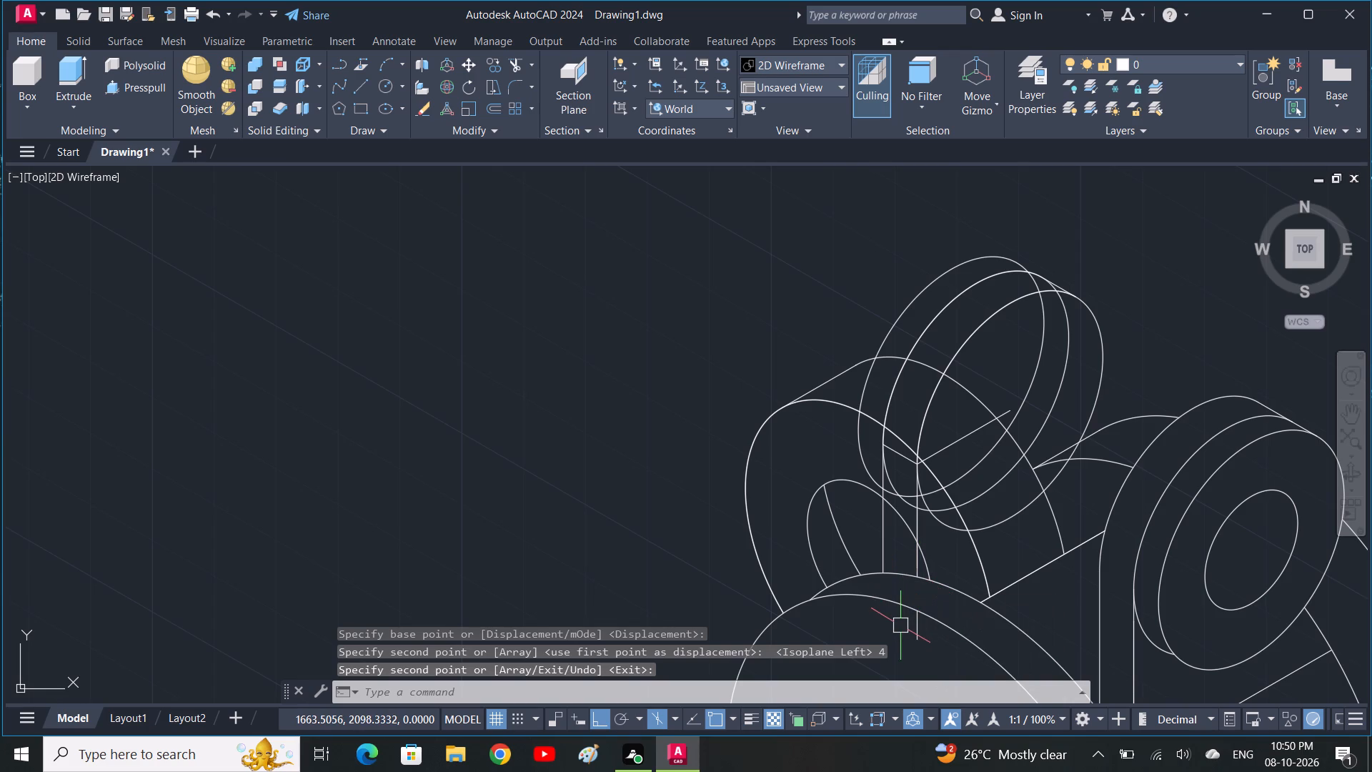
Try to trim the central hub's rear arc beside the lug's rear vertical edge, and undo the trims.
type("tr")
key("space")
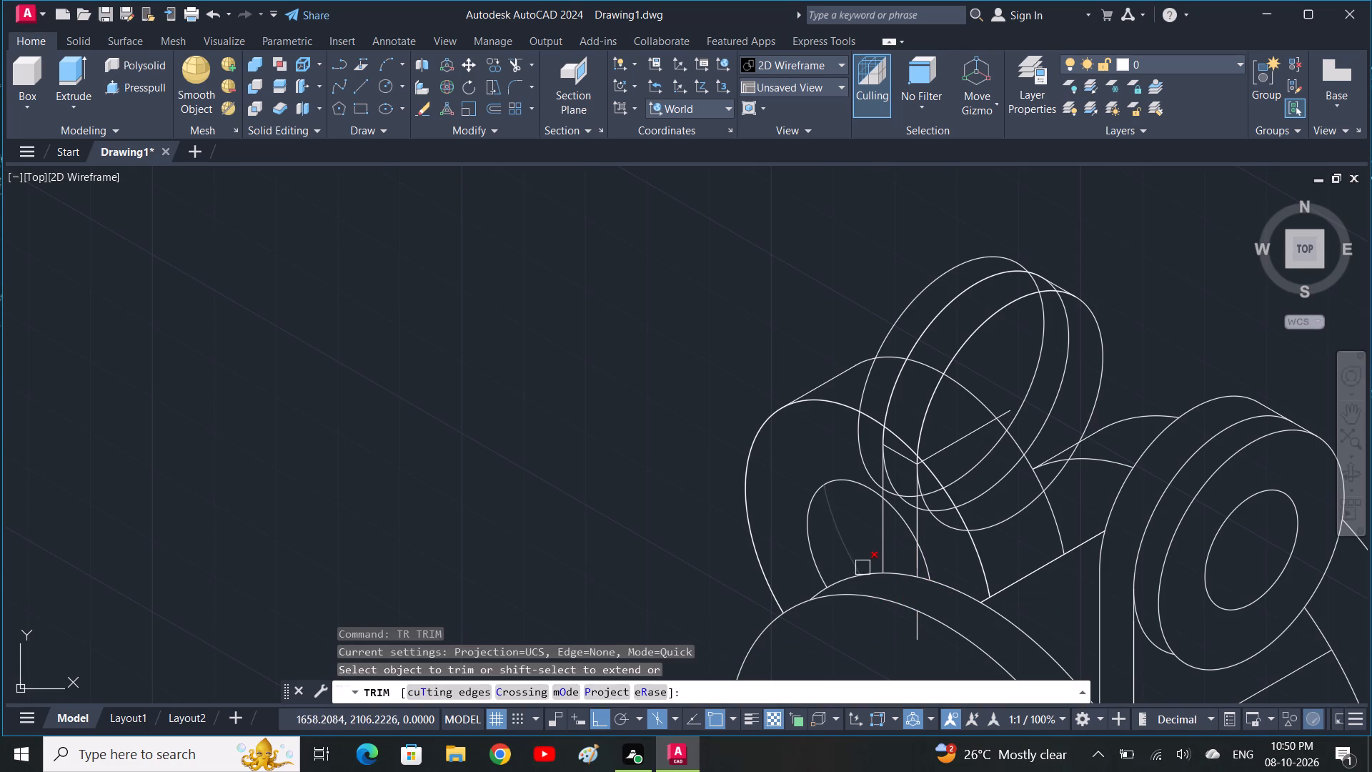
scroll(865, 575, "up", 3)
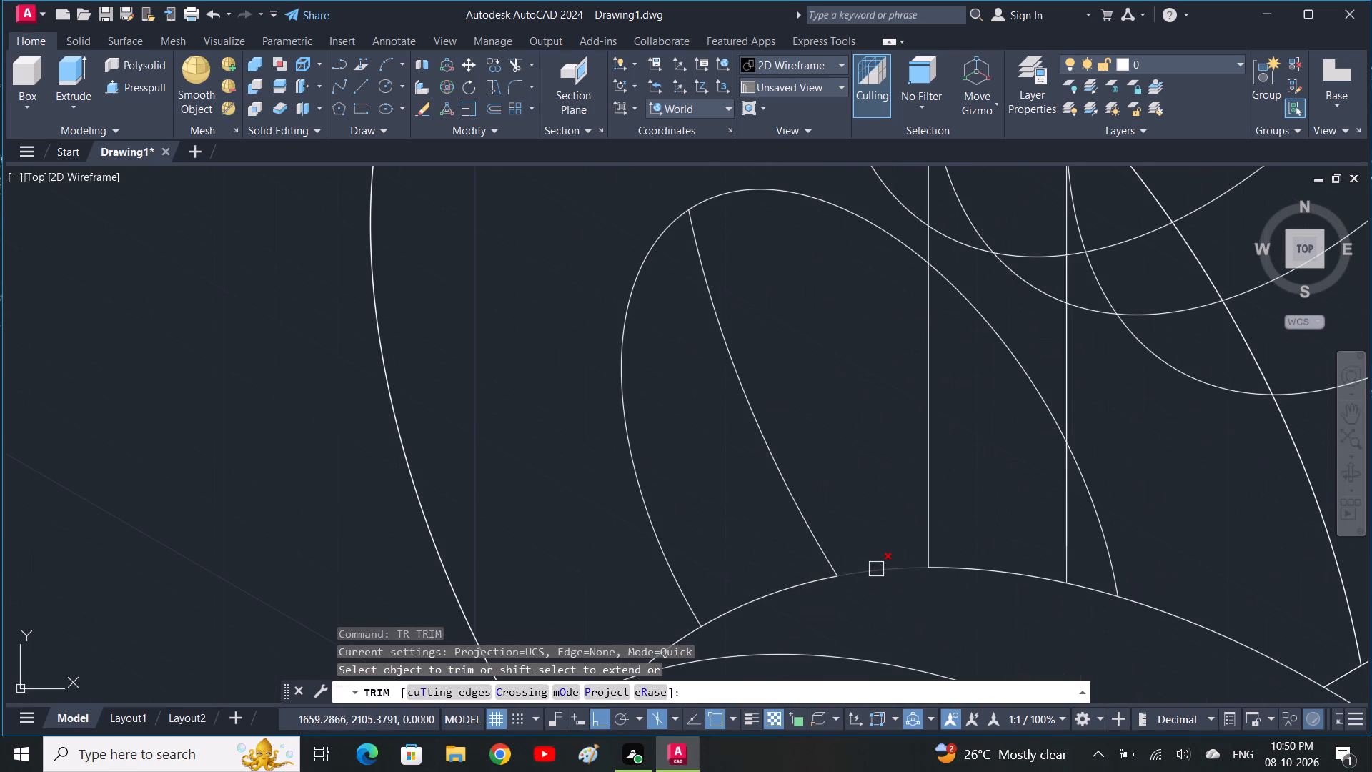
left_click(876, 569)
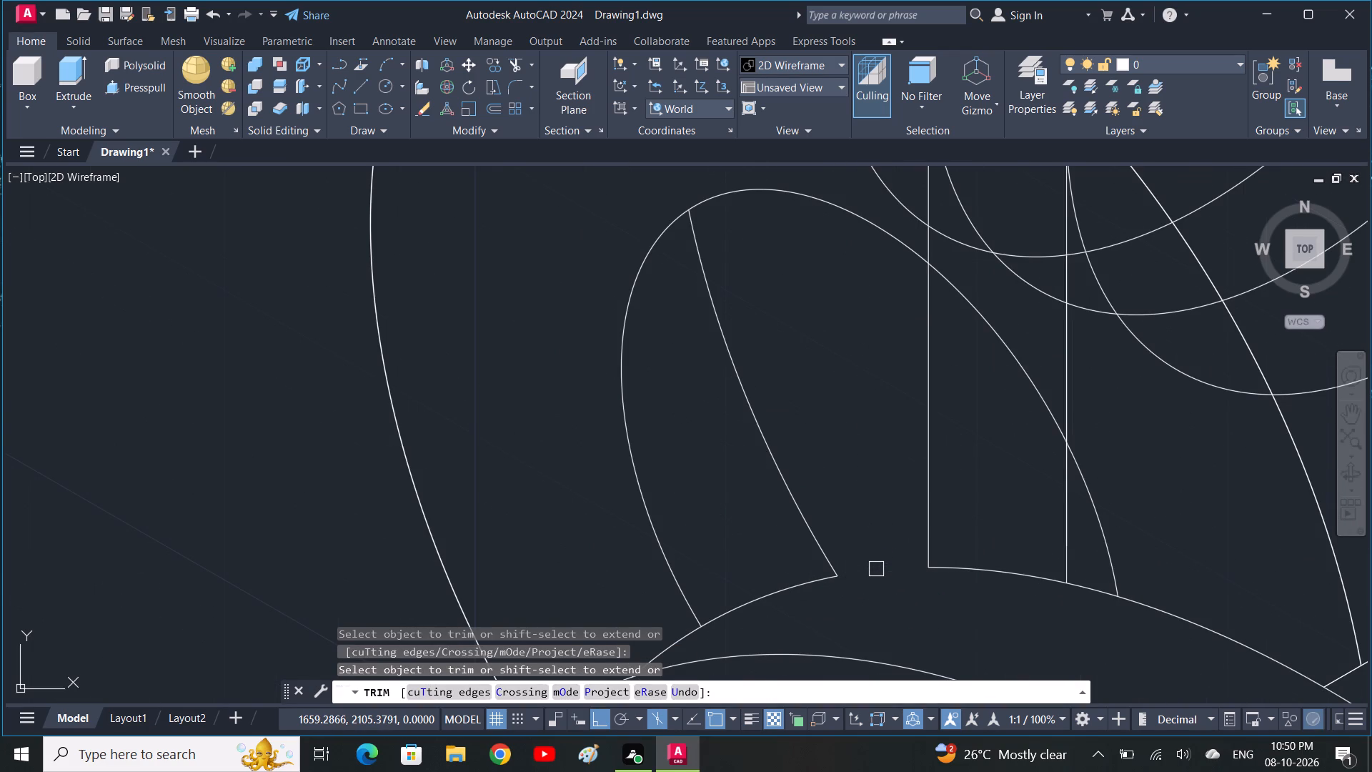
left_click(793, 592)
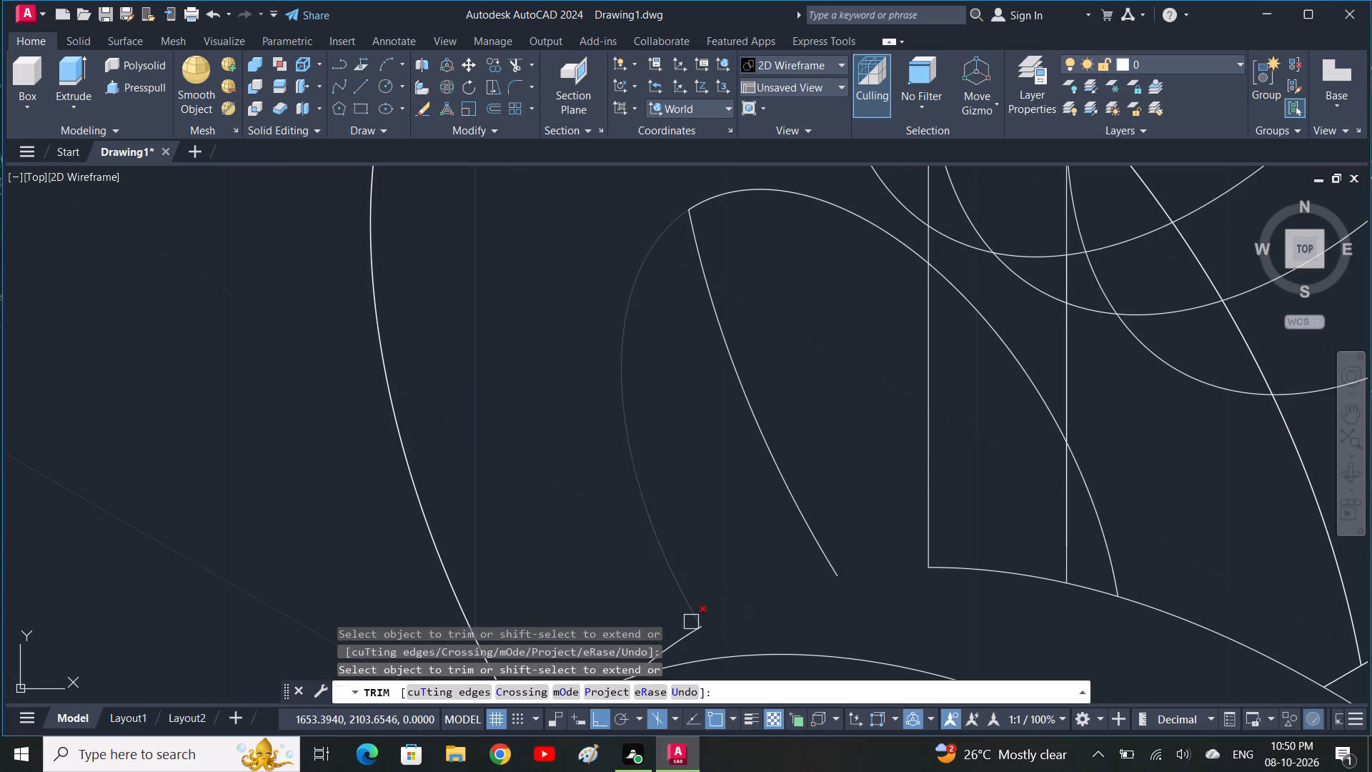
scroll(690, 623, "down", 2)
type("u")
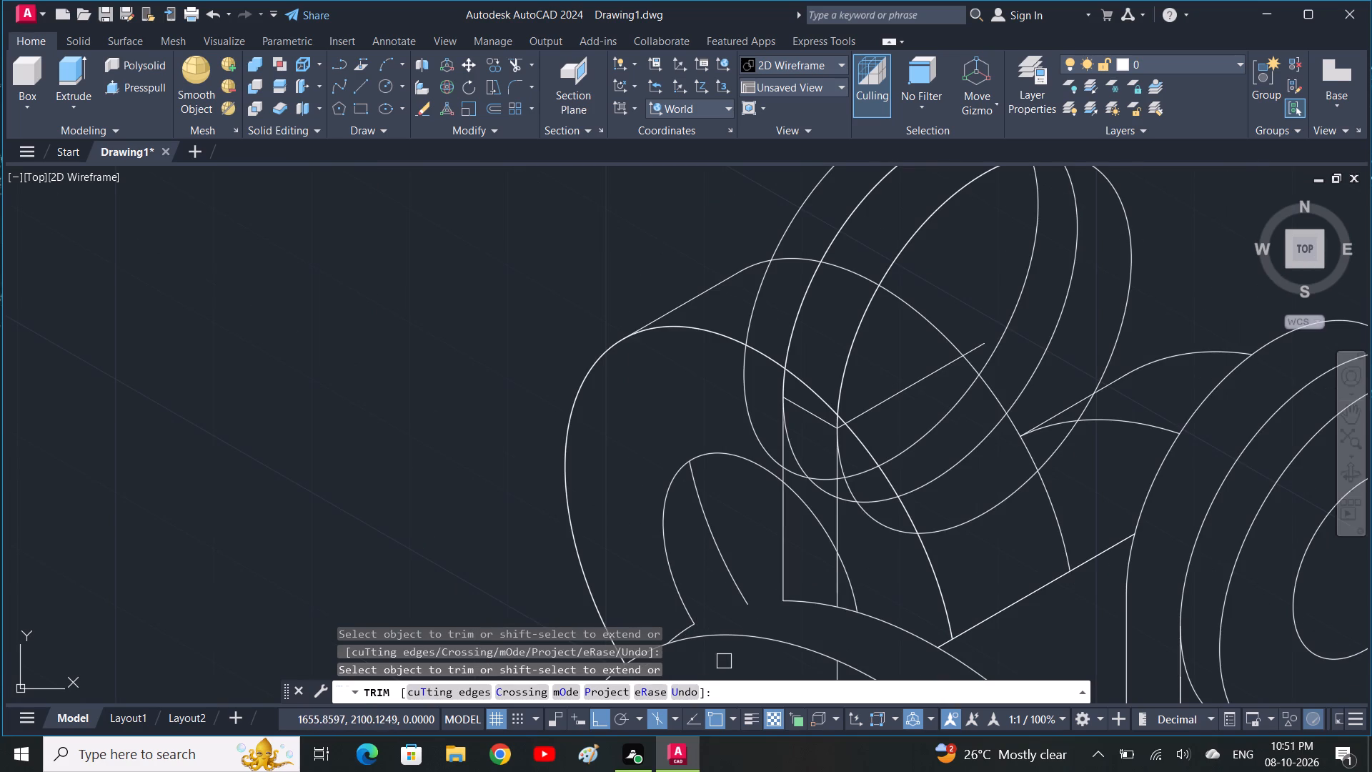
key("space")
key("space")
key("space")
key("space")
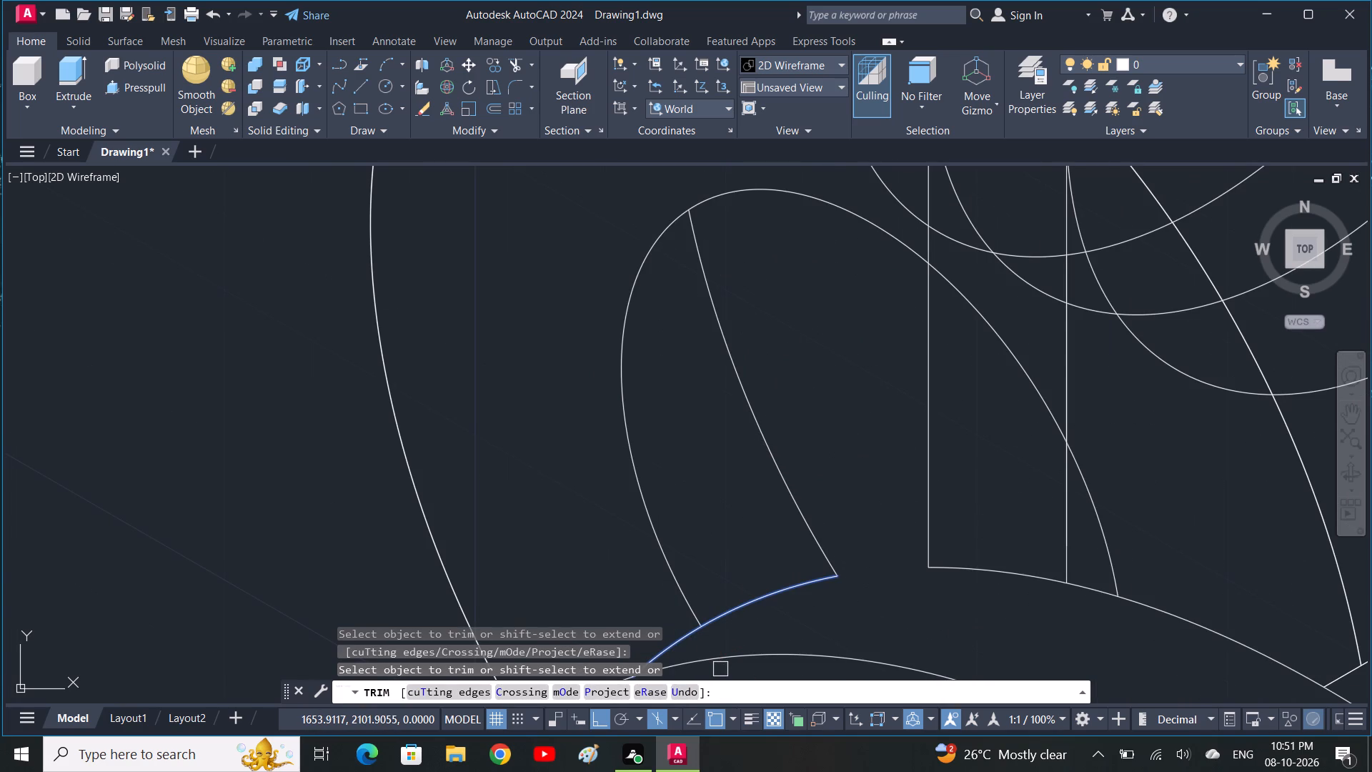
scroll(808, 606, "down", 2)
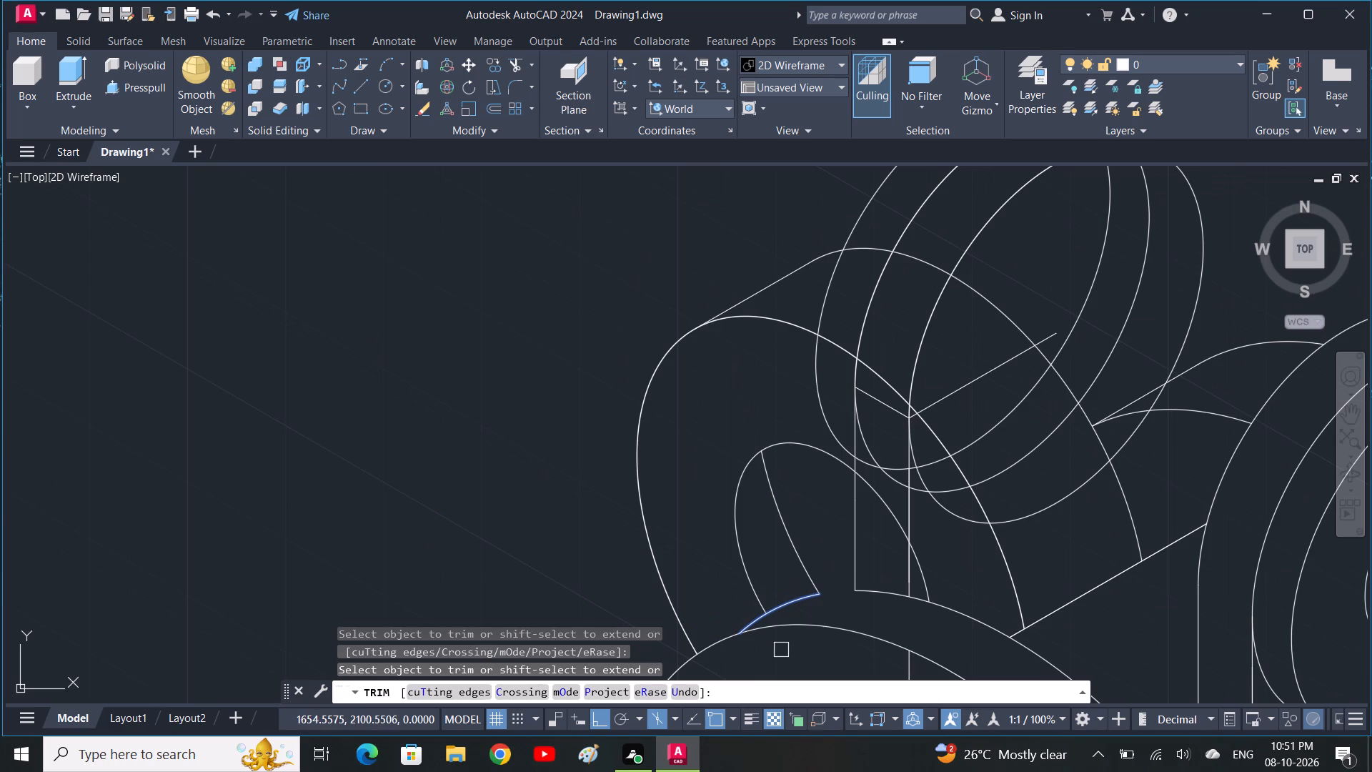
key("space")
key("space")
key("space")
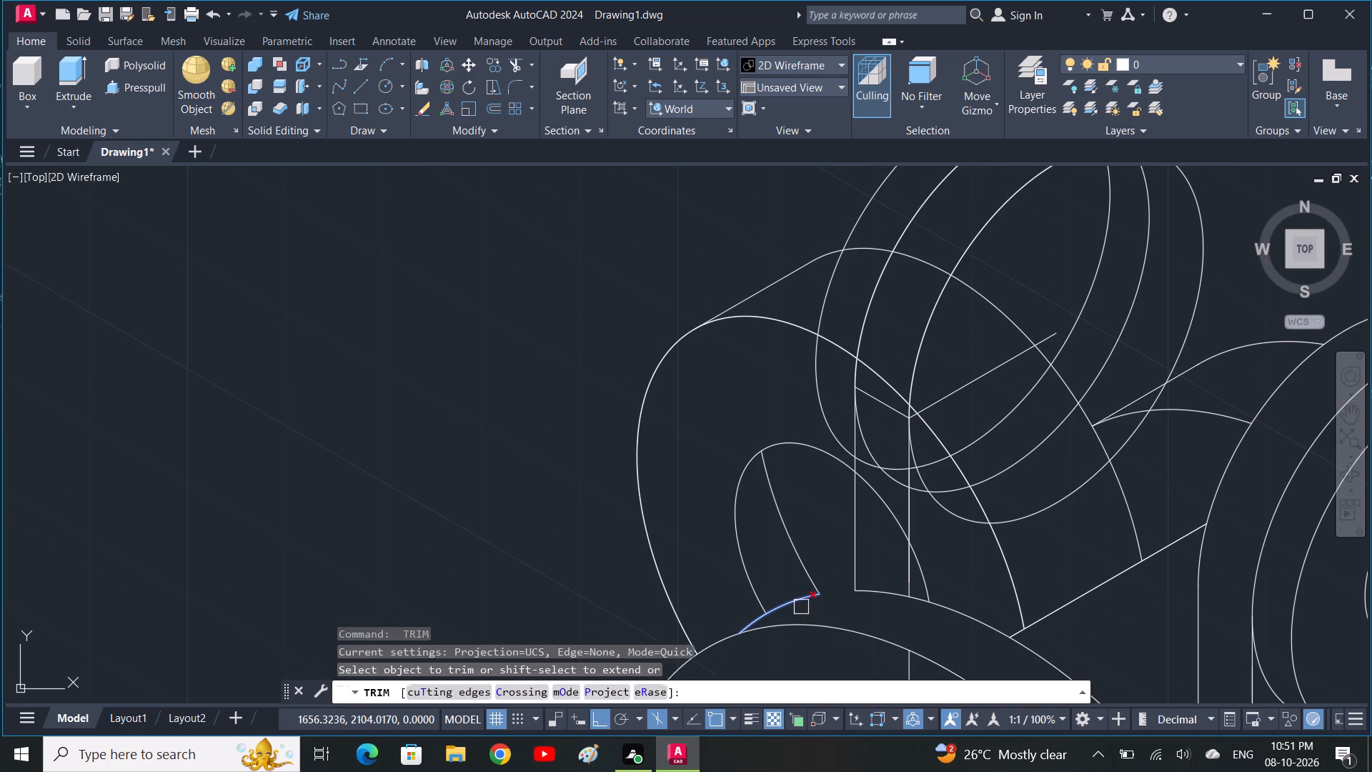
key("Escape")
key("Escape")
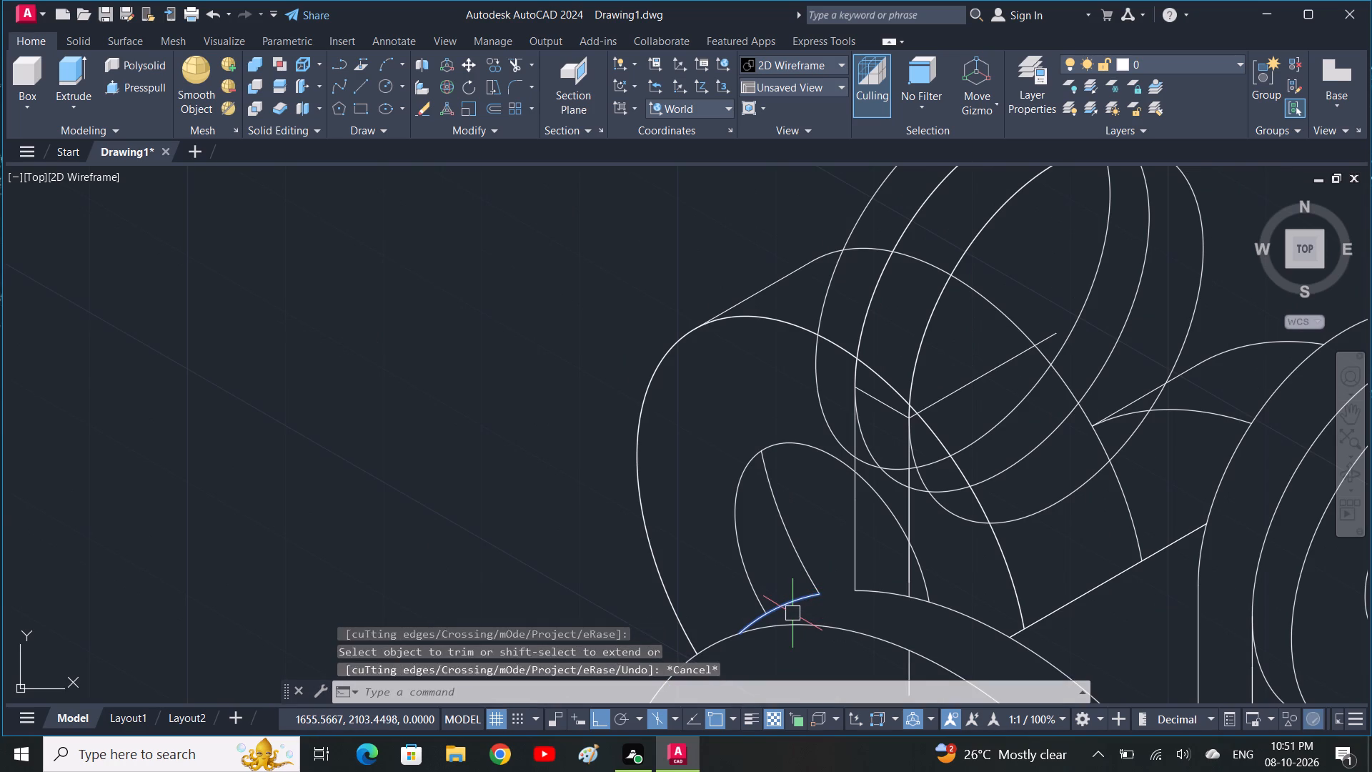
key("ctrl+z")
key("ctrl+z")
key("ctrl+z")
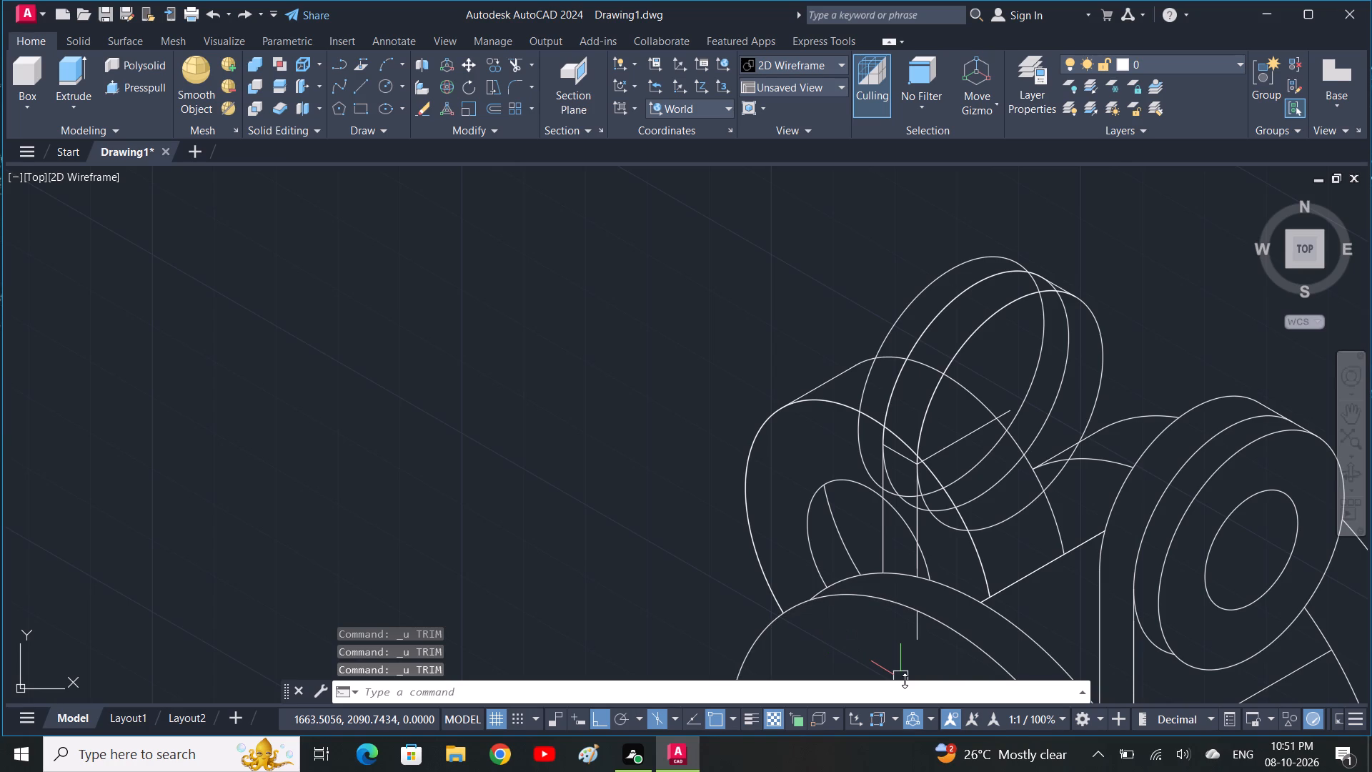
Trim the lower isocircle arcs between the lug's vertical edges and the rearmost isocircle's arc inside the neighbouring boss's front face.
scroll(1037, 650, "down", 1)
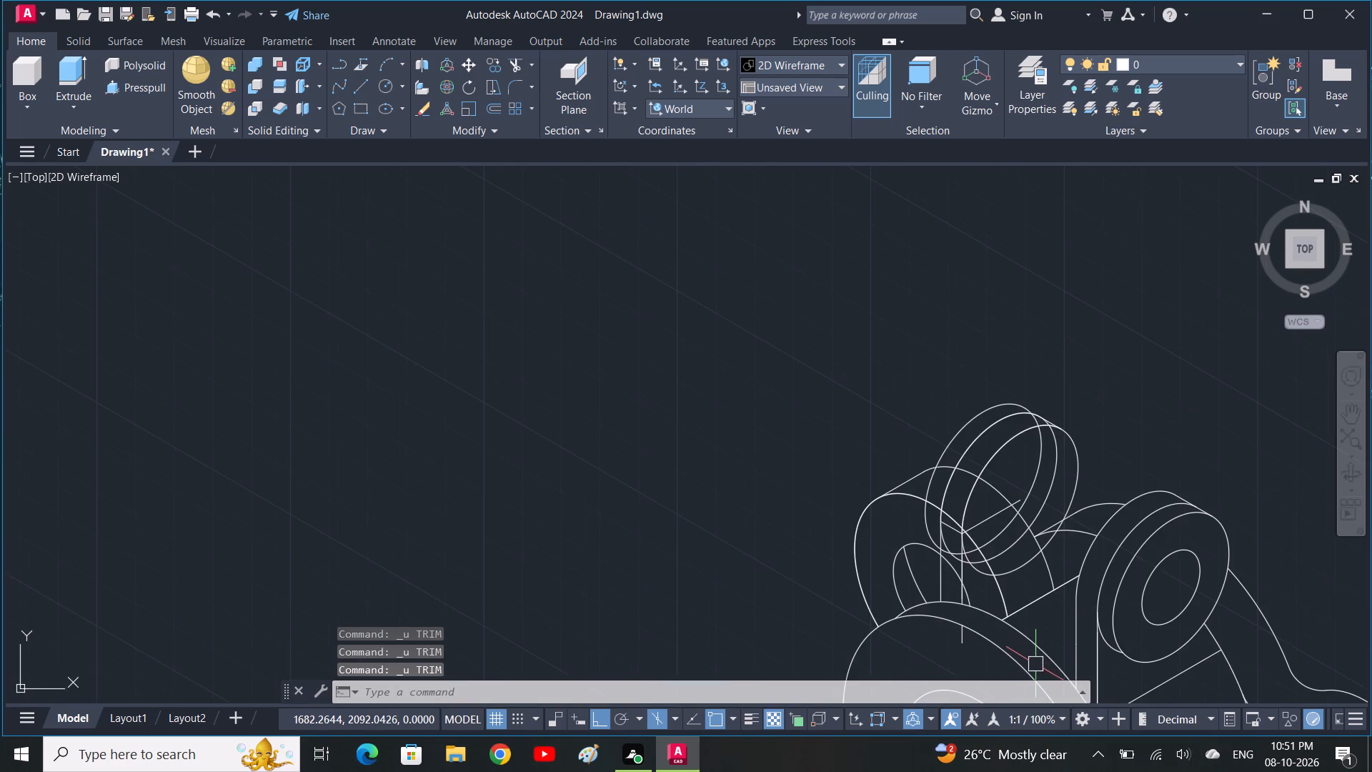
scroll(1035, 664, "down", 1)
scroll(1029, 658, "up", 3)
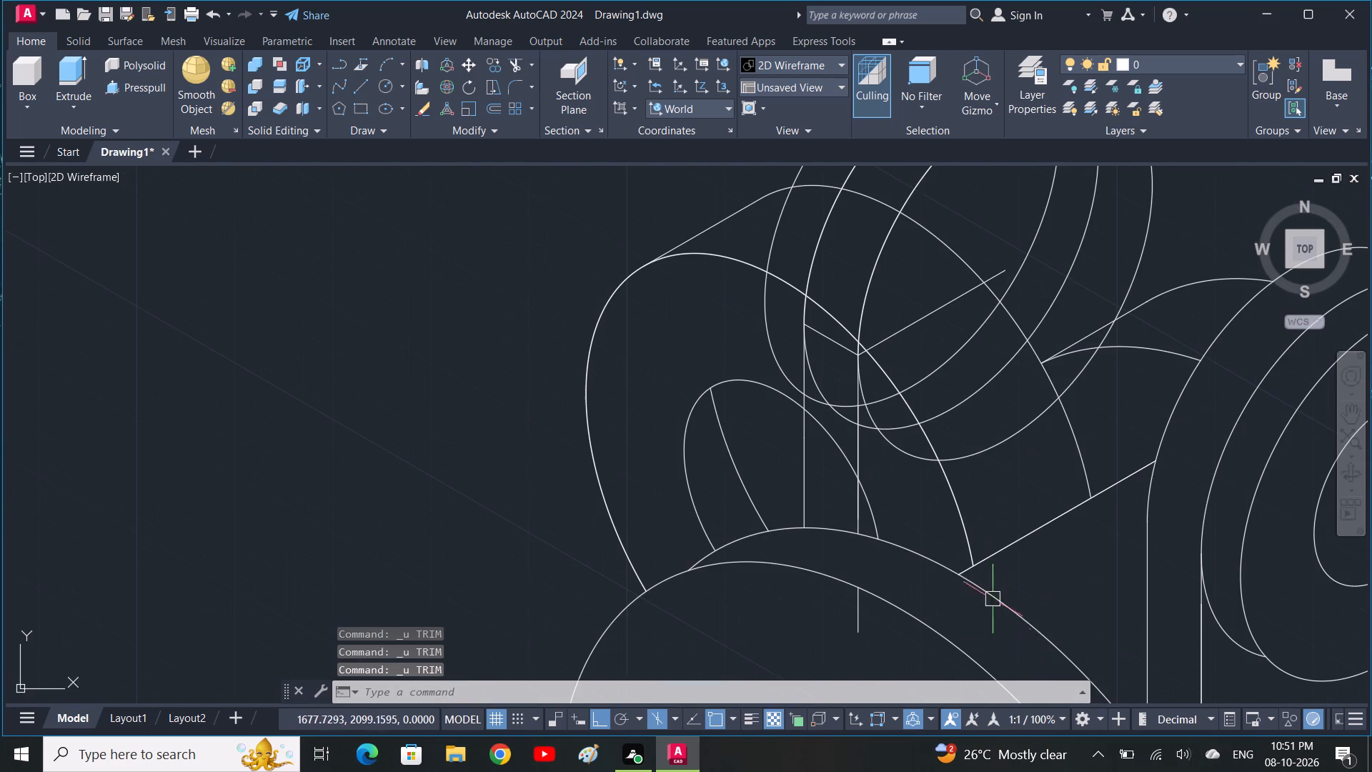
scroll(963, 583, "down", 1)
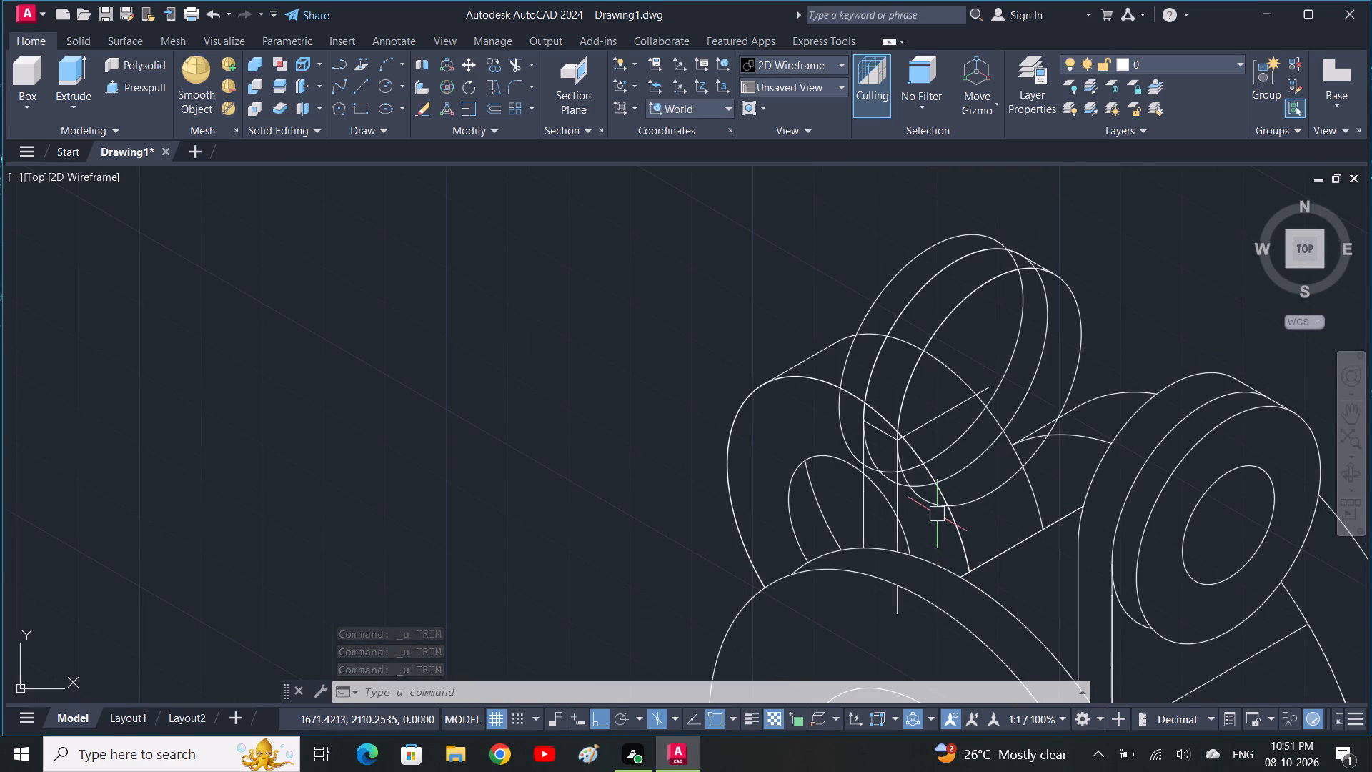
key("t")
key("r")
key("space")
scroll(921, 503, "up", 1)
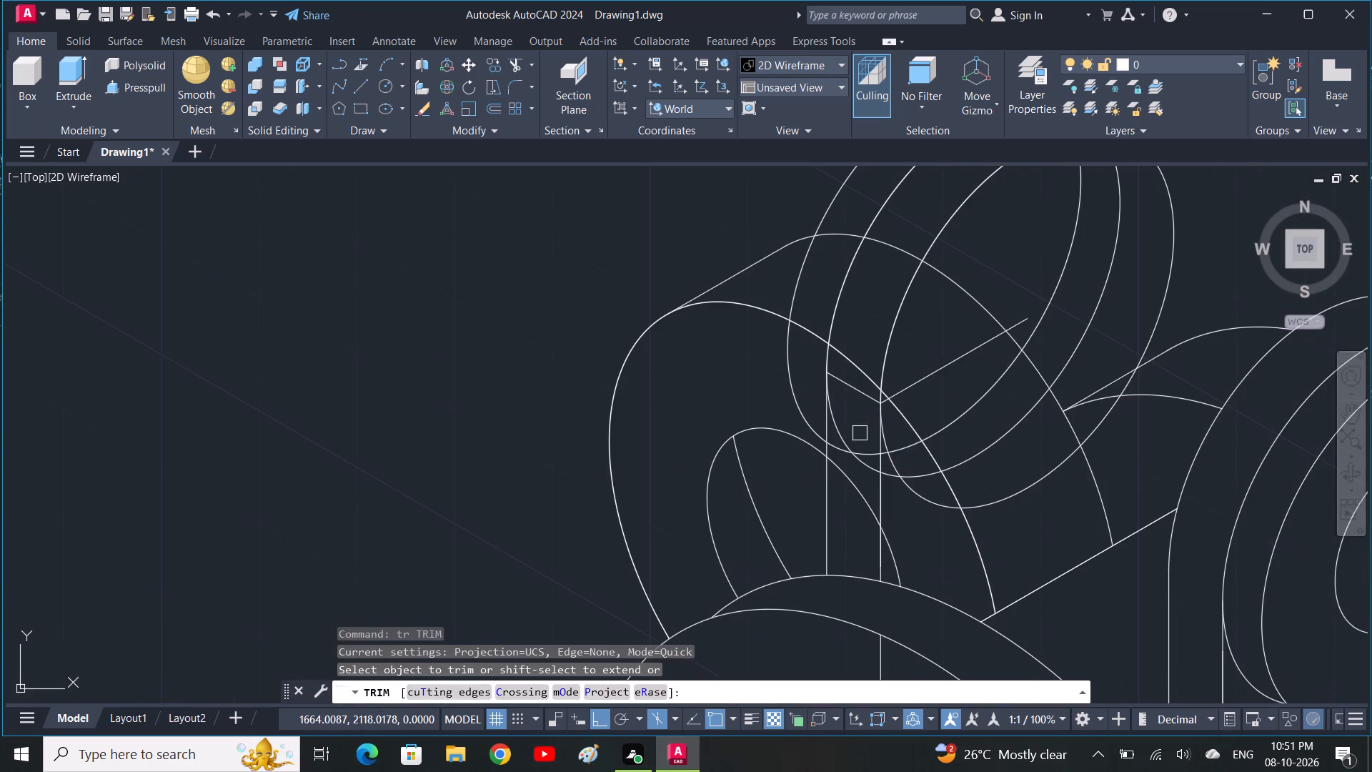
left_click_drag(860, 430, 859, 475)
left_click_drag(849, 434, 849, 462)
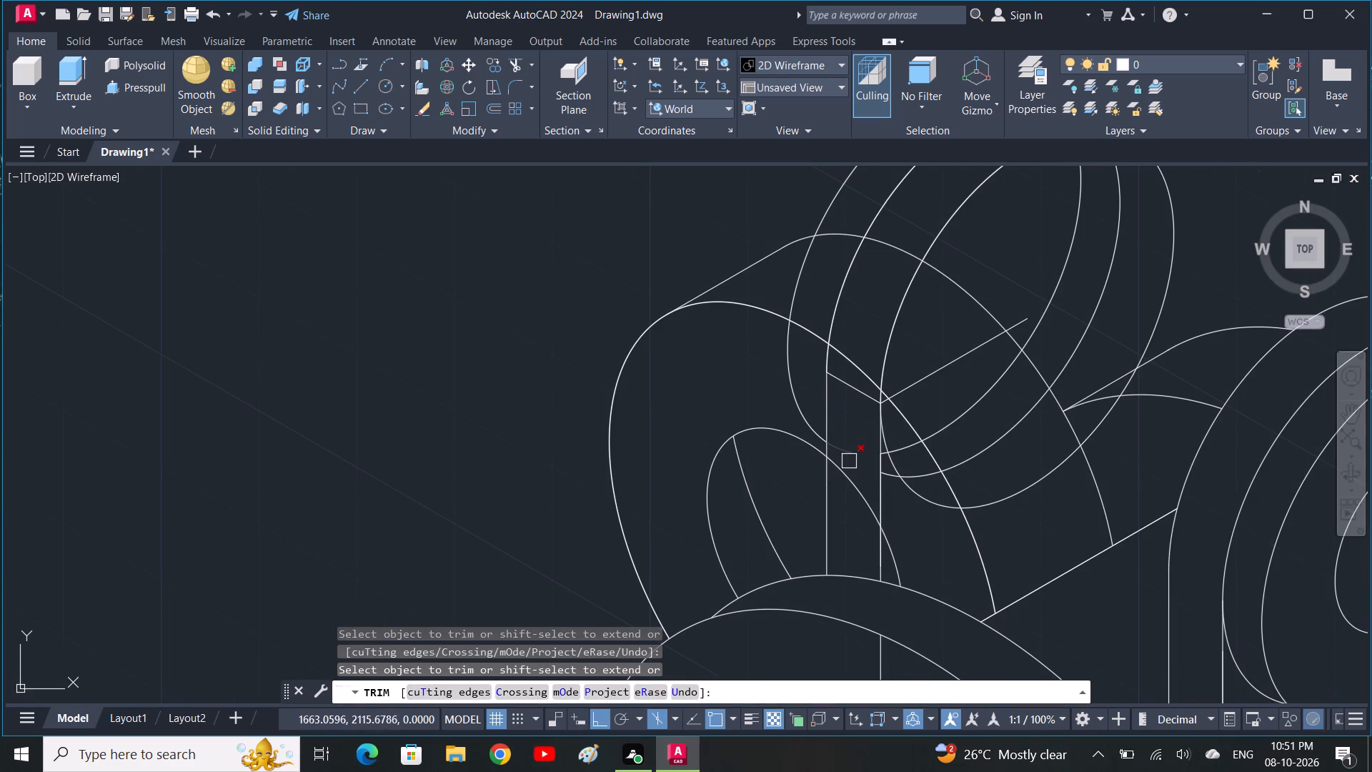
left_click_drag(849, 462, 849, 462)
left_click(849, 449)
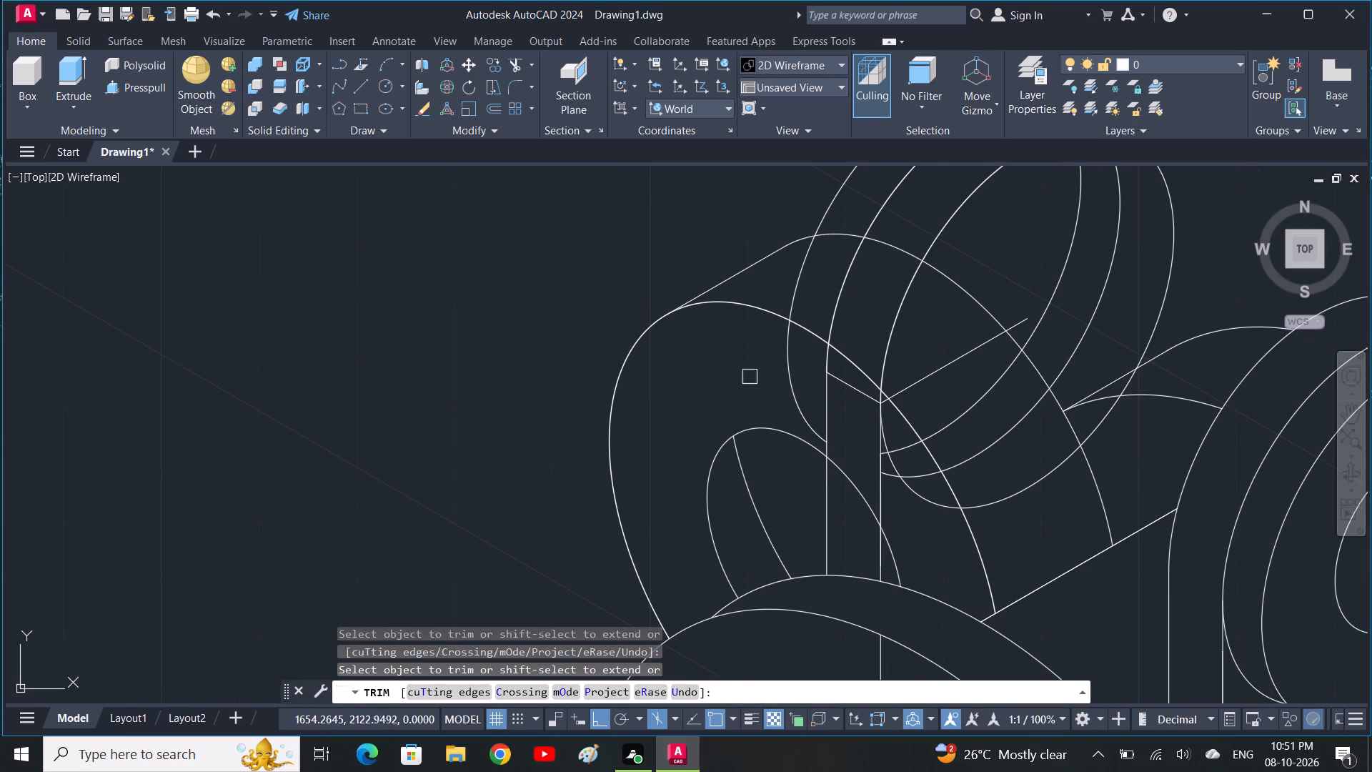
left_click(790, 372)
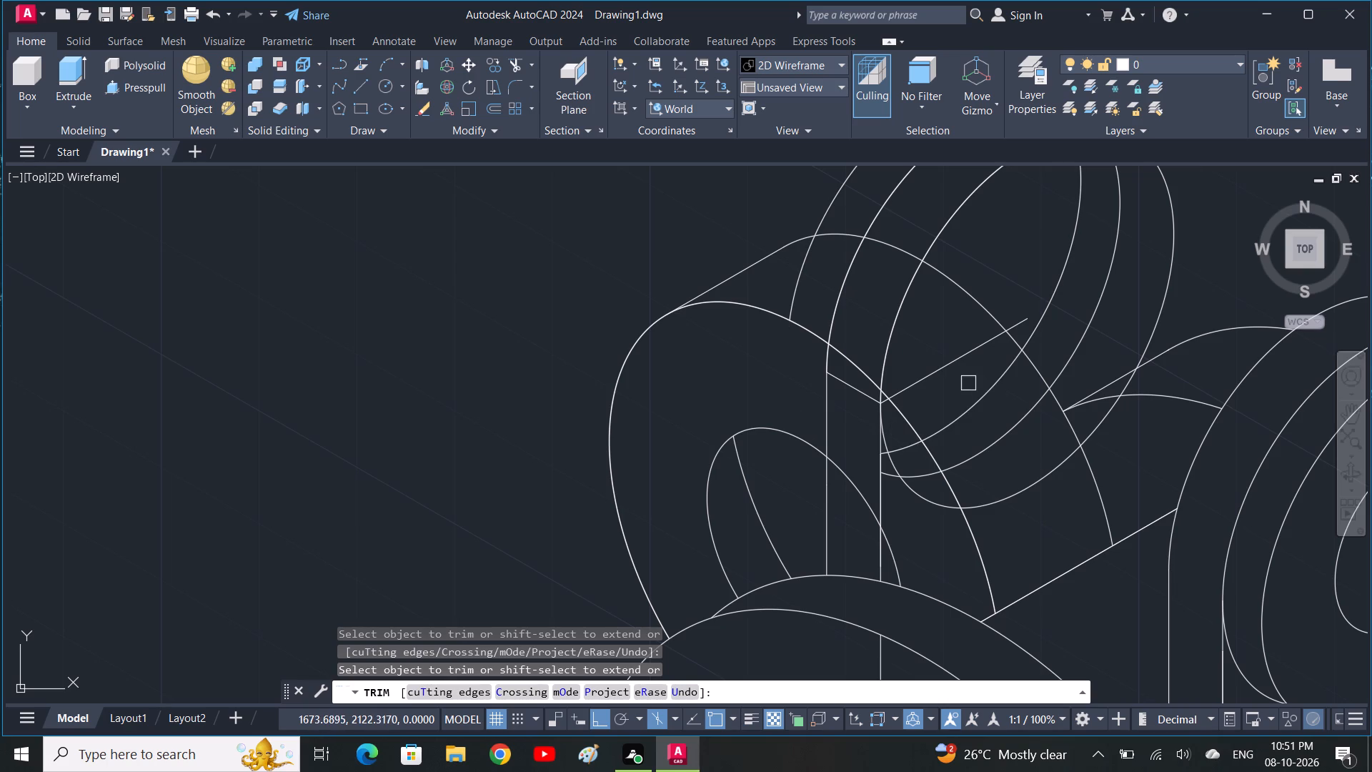
Trim the centre line and isocircle arcs crossing the neighbouring boss's side surface, plus the arc remnants beside the lug's front vertical edge.
left_click_drag(956, 349, 1016, 415)
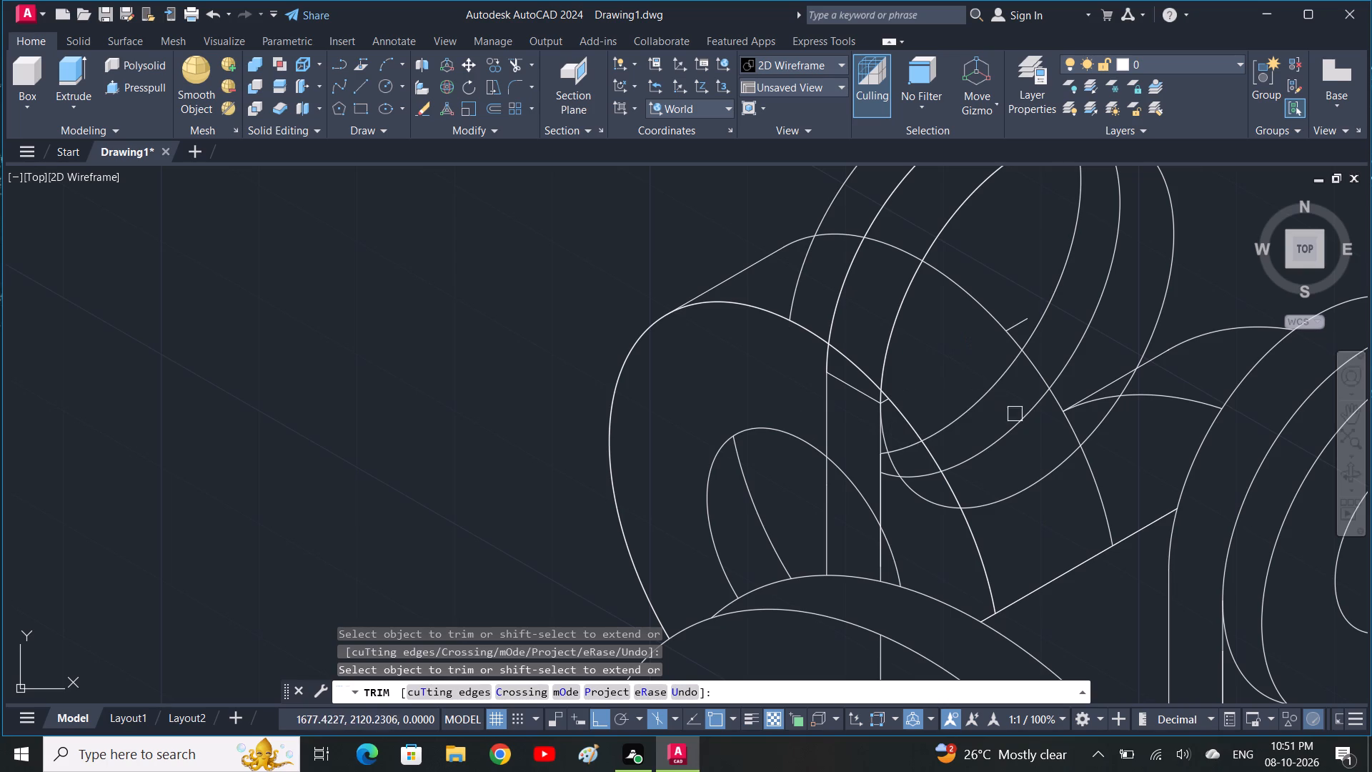
left_click_drag(1016, 415, 1039, 443)
left_click_drag(1040, 498, 1038, 490)
left_click(965, 390)
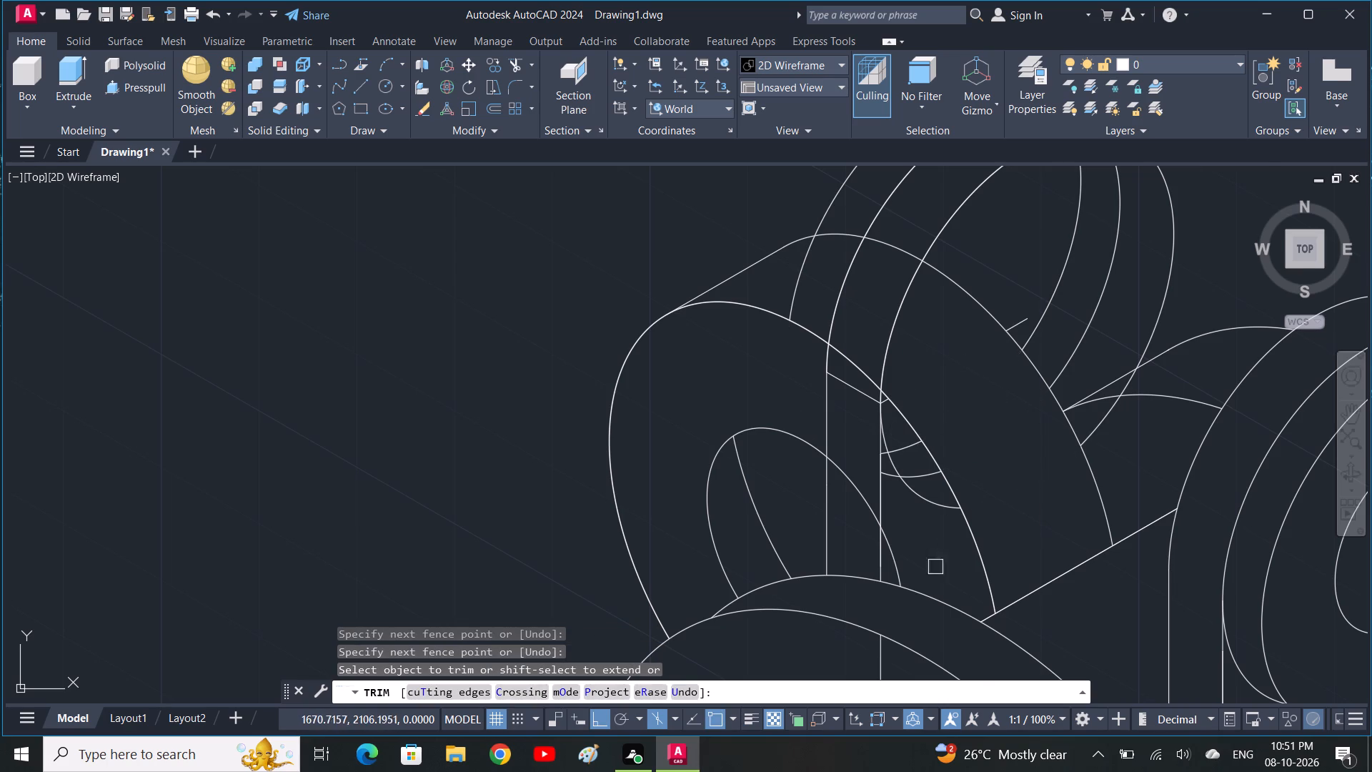
scroll(935, 567, "up", 2)
left_click_drag(836, 242, 904, 365)
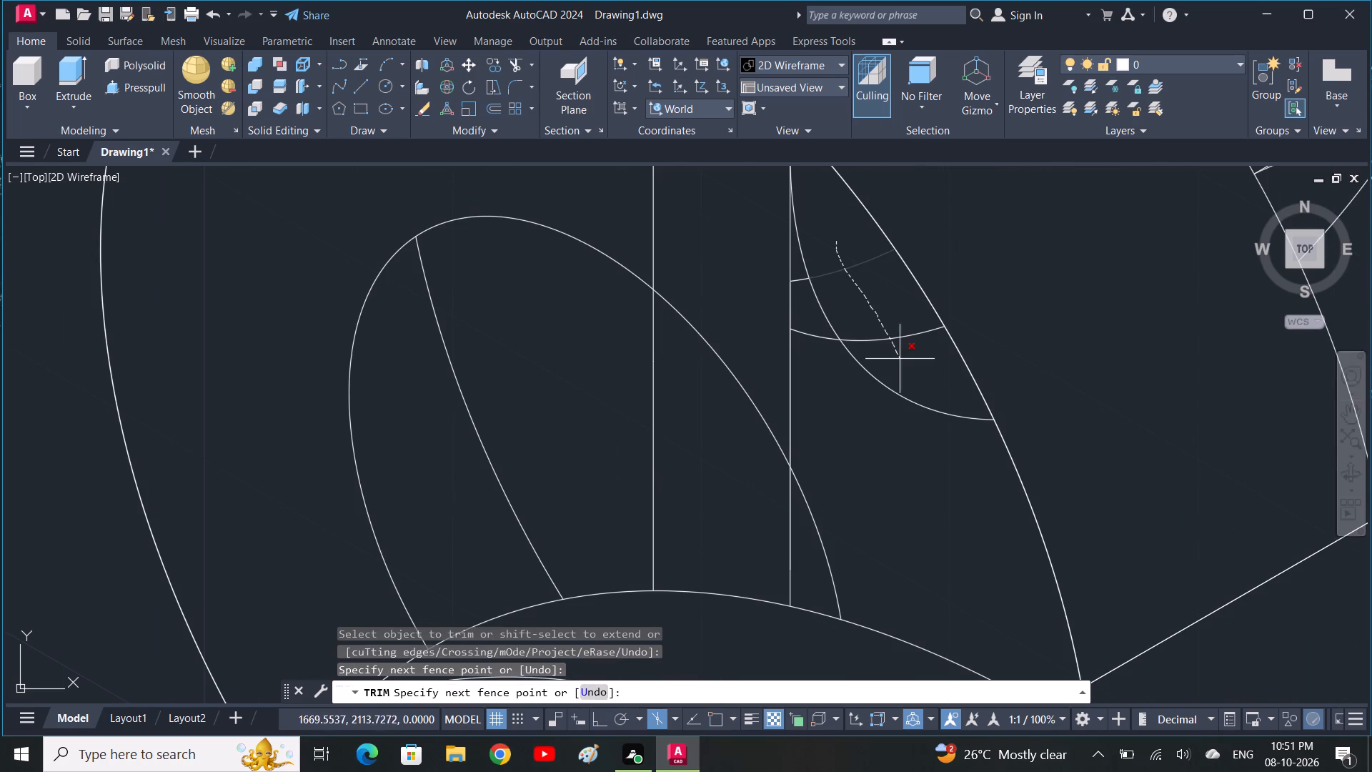
left_click_drag(904, 365, 931, 420)
left_click(809, 288)
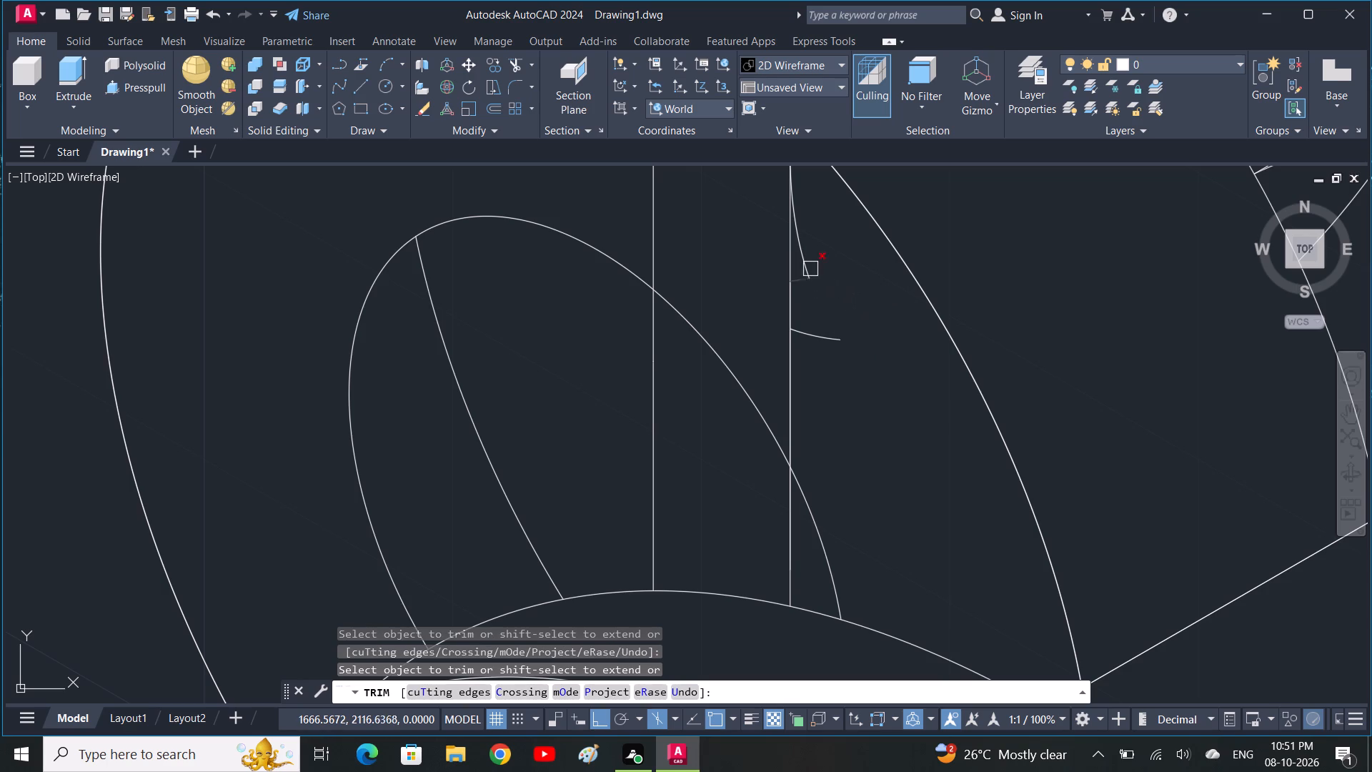
left_click(810, 267)
left_click(810, 274)
left_click(821, 337)
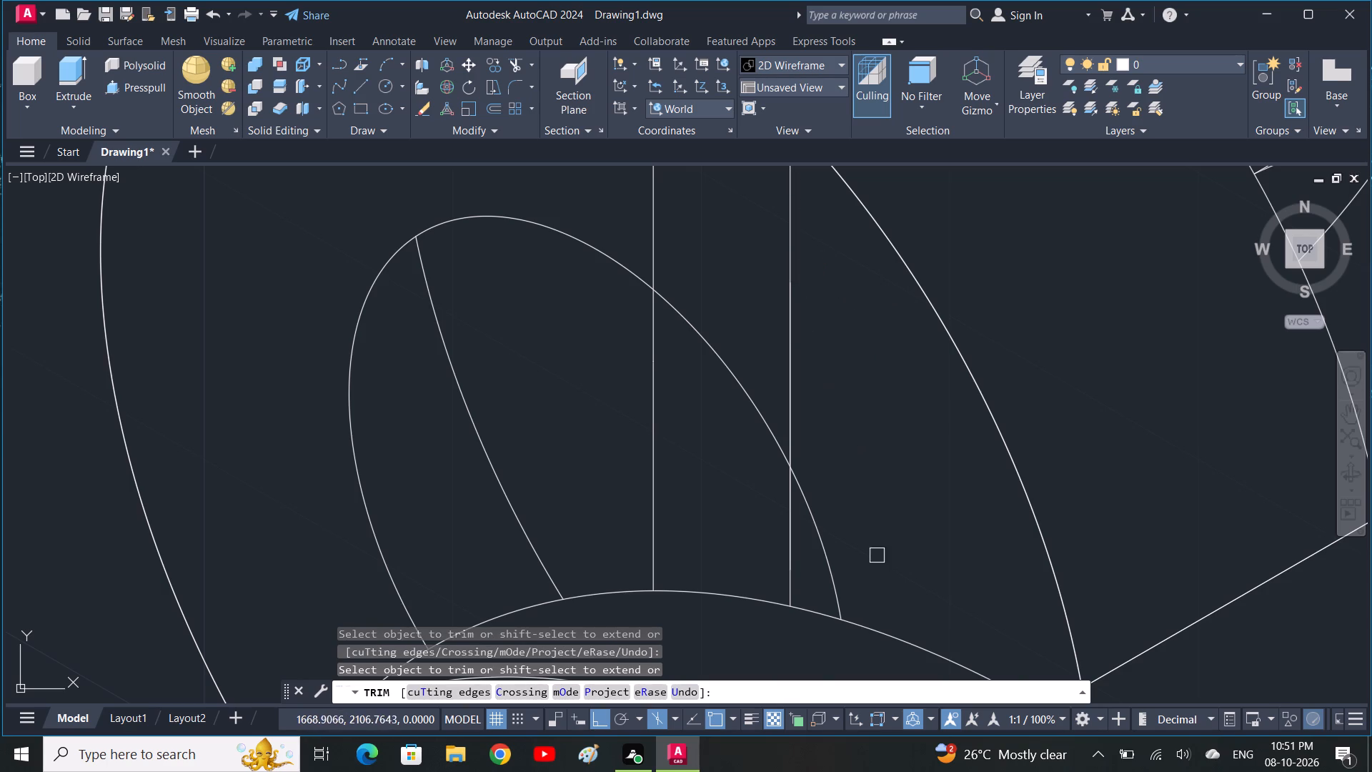
Trim the neighbouring boss's inner hole arc between the lug's vertical edges and beyond its front vertical edge.
scroll(871, 568, "down", 2)
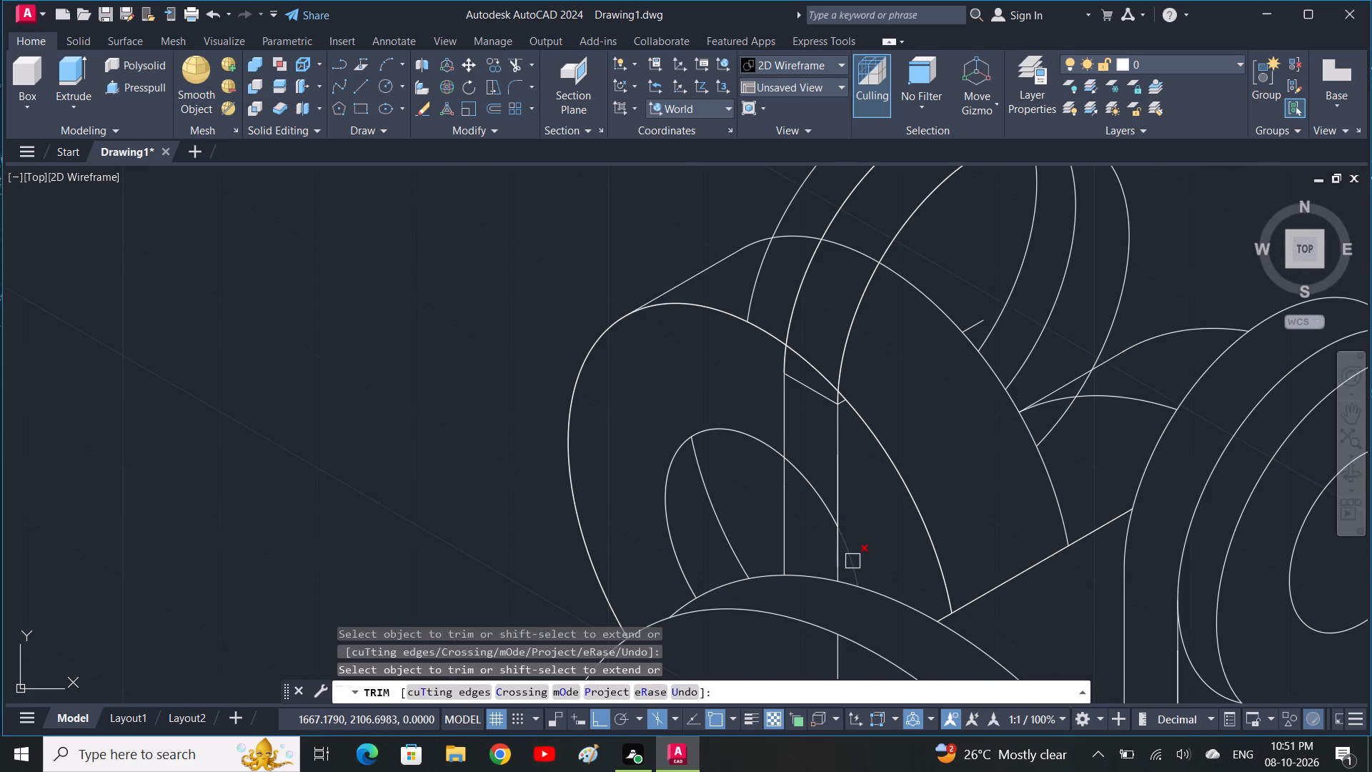
left_click(852, 561)
left_click(814, 493)
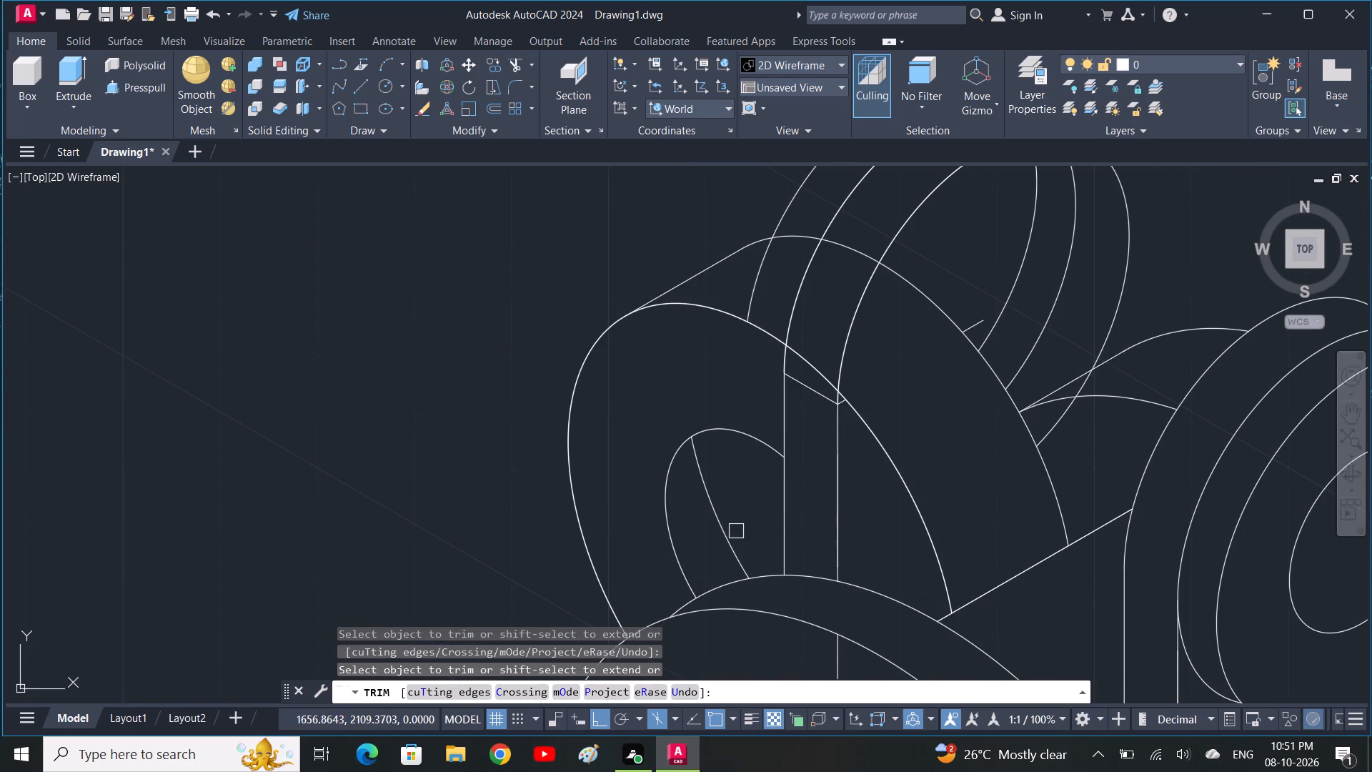
Trim the slanted line between the lug's vertical edges, its short stub, and the boss's front-face arc beyond the lug's front edge.
middle_click_drag(933, 486, 948, 601)
scroll(835, 539, "up", 2)
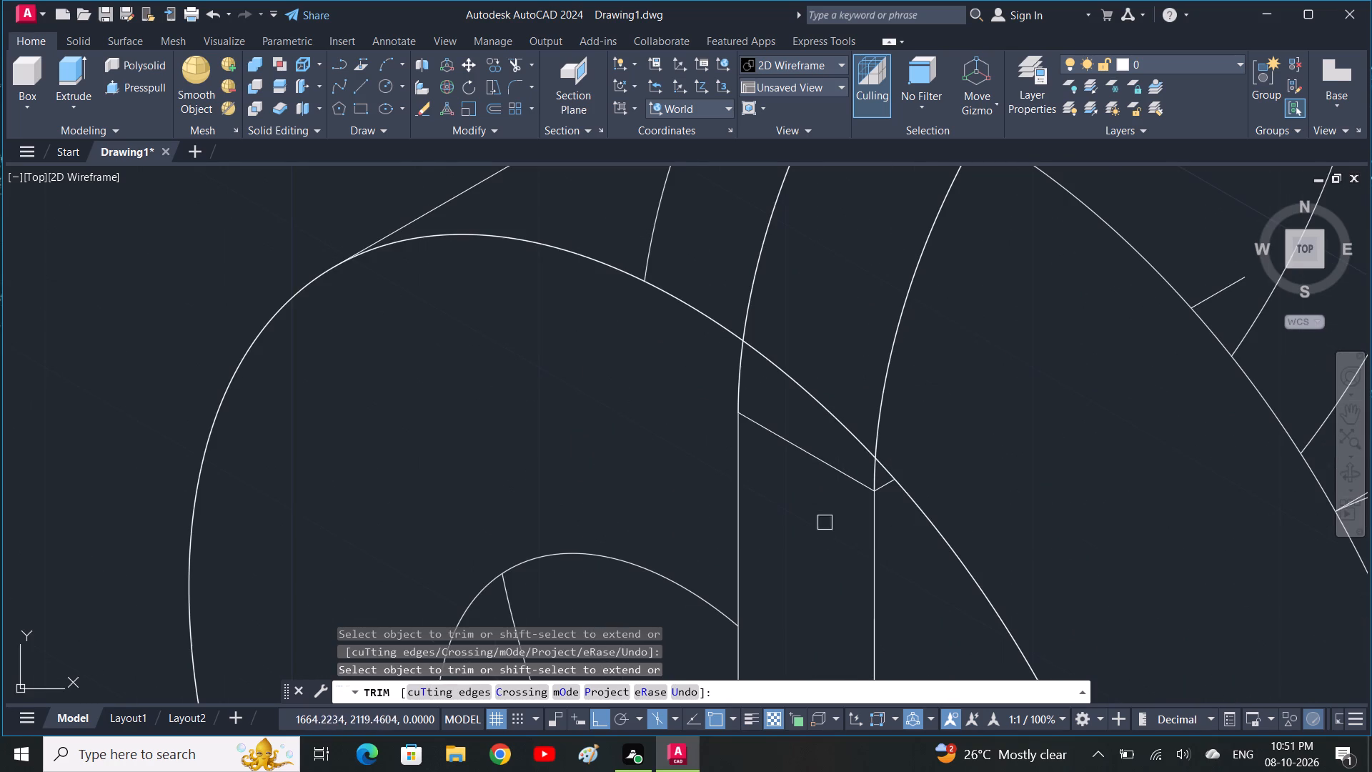
left_click(820, 464)
scroll(873, 502, "up", 2)
left_click(894, 467)
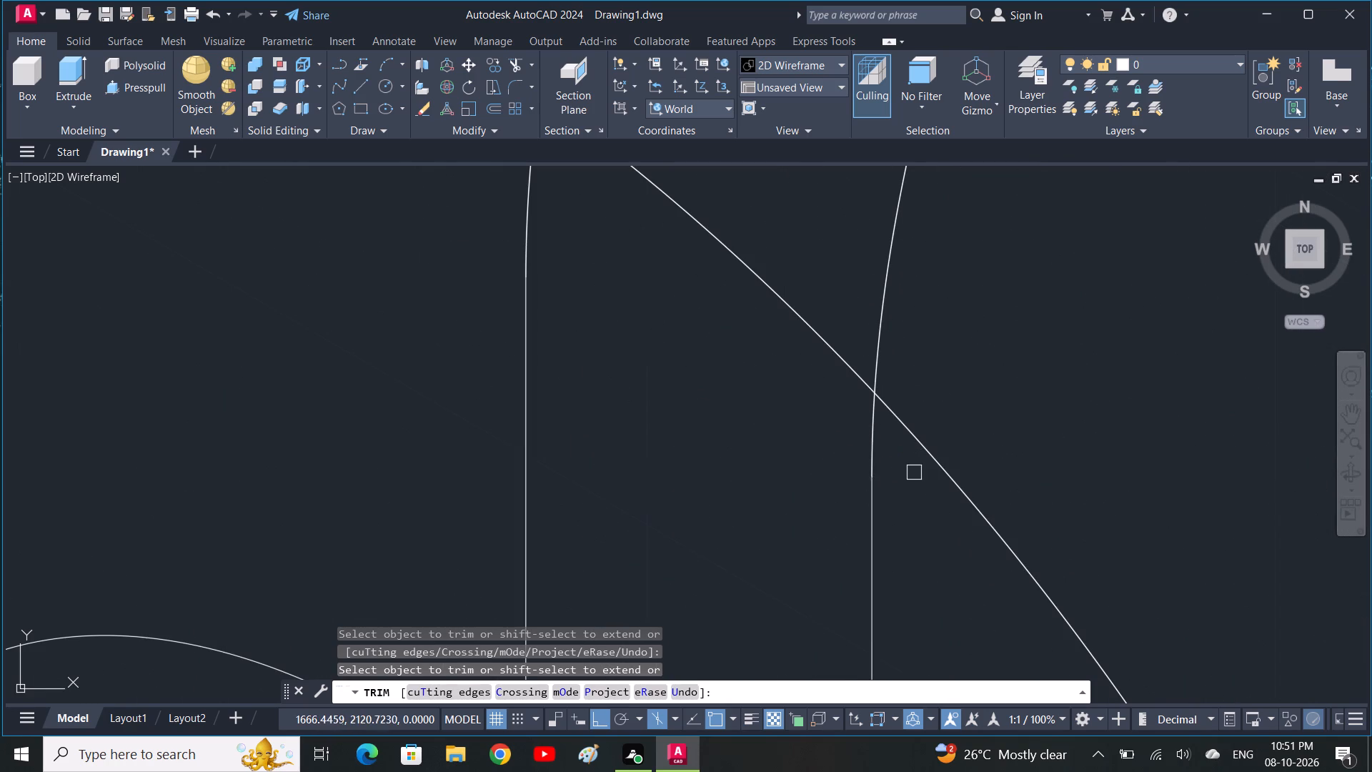
scroll(918, 475, "down", 3)
left_click(971, 538)
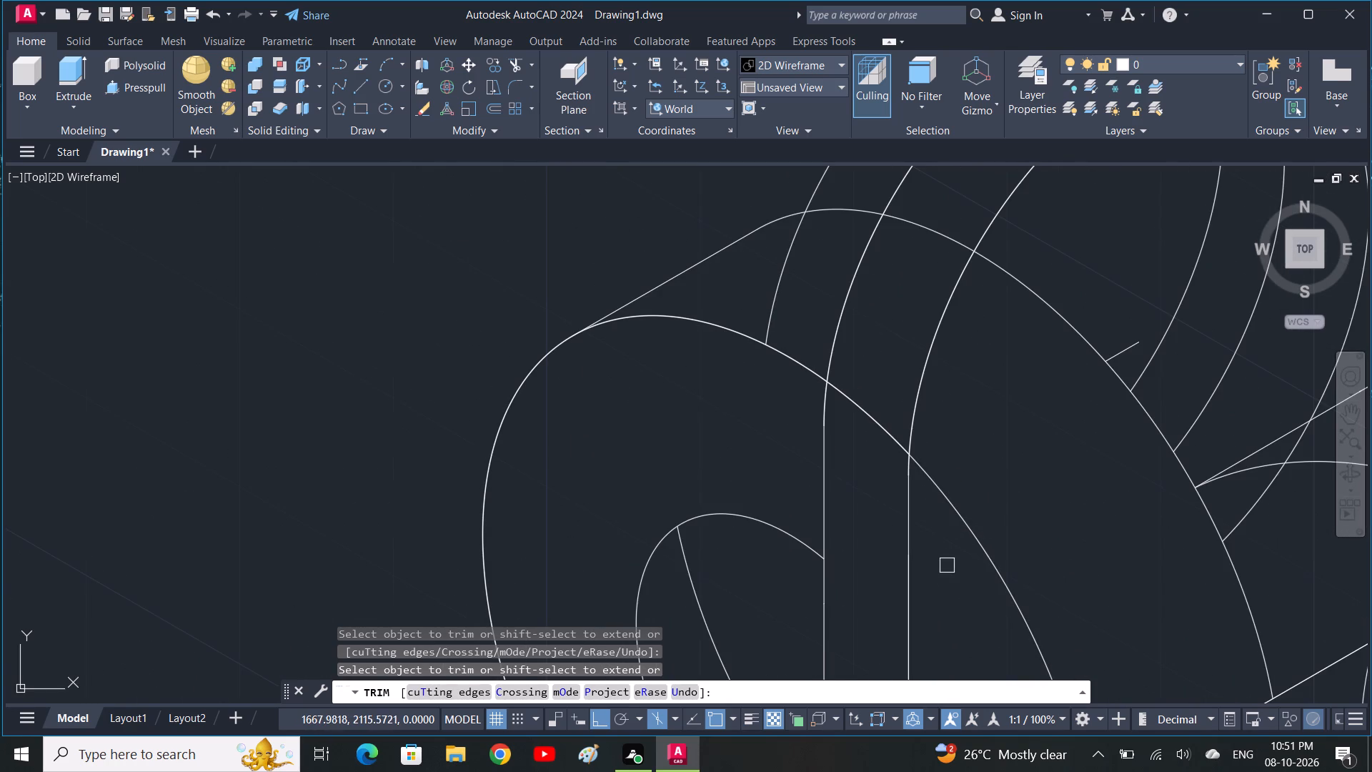
left_click(977, 548)
scroll(1113, 365, "down", 2)
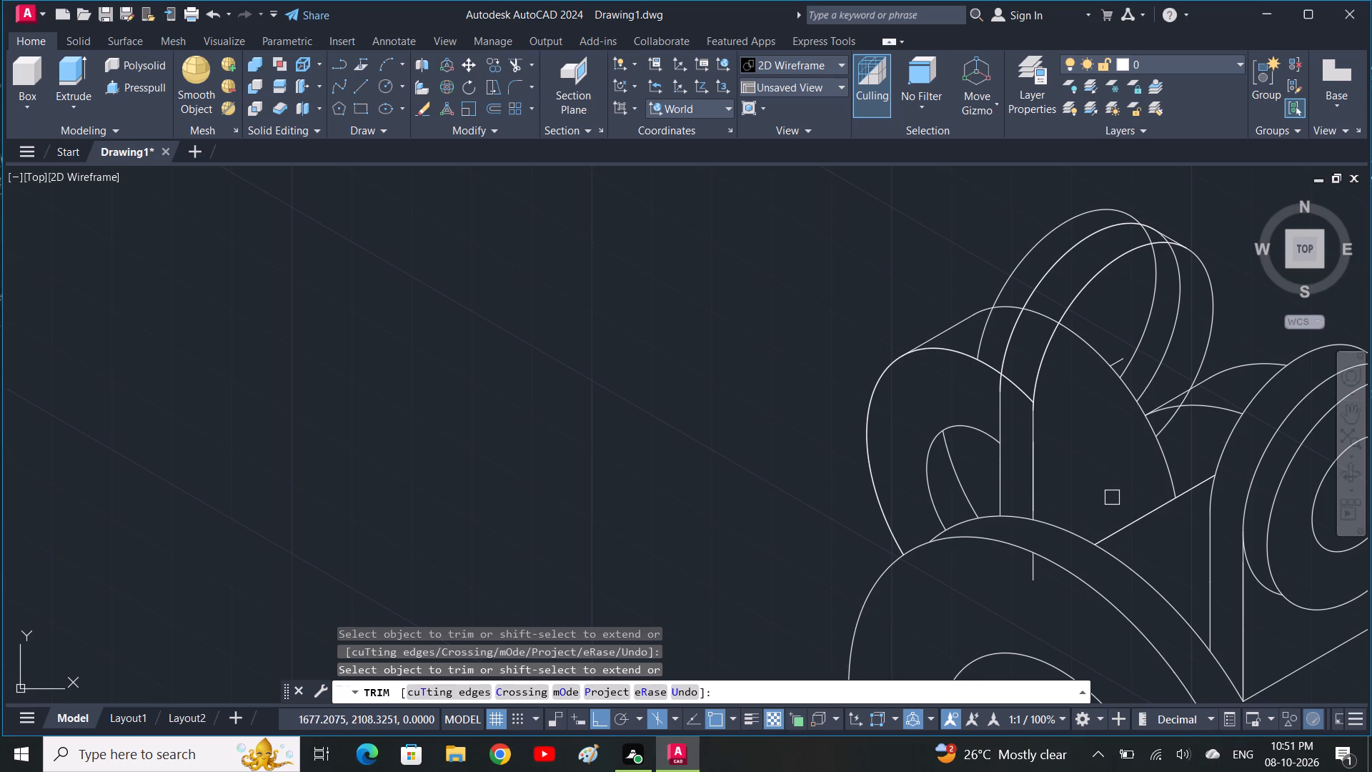
key("Escape")
key("Escape")
key("Escape")
key("Escape")
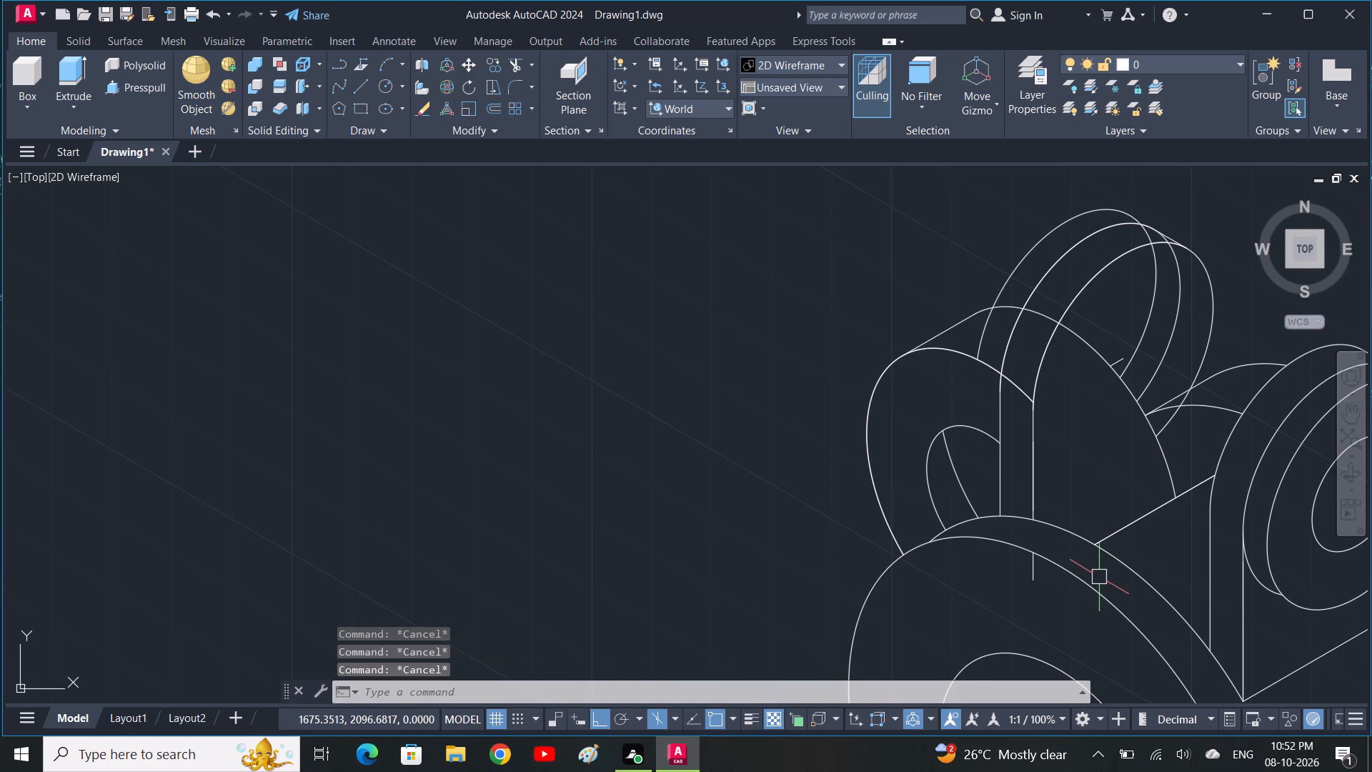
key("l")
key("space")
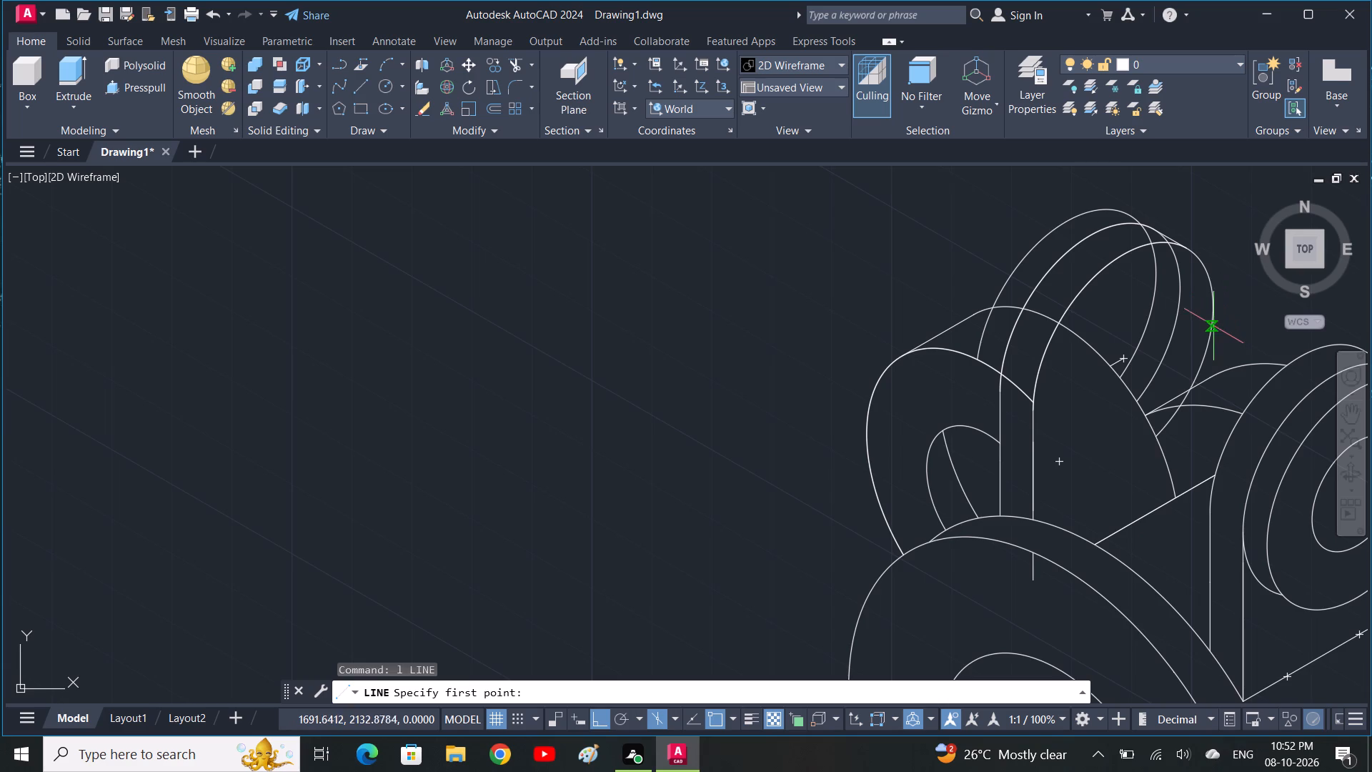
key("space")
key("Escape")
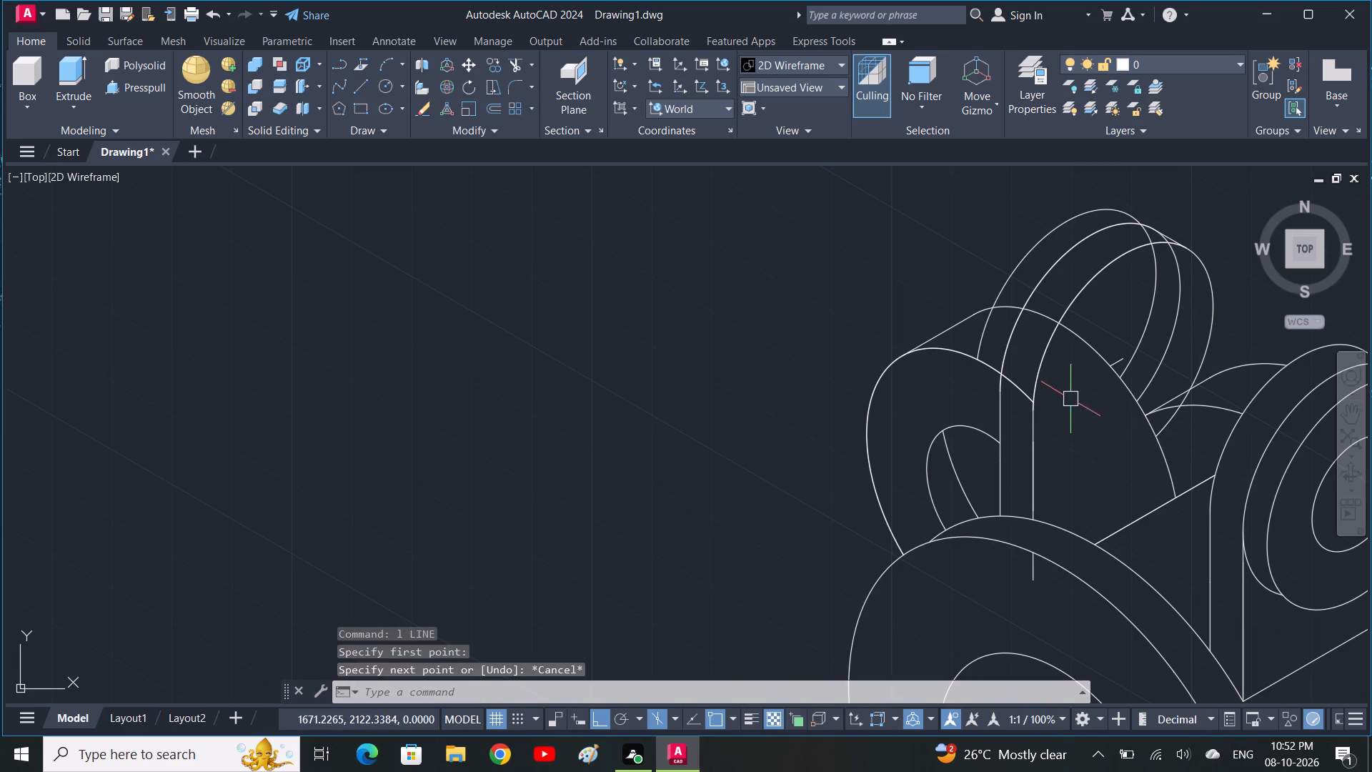
Draw a line on the top isoplane from the boss front-face arc's end at the lug's front vertical edge, backward past the rear isocircles.
key("space")
left_click(1035, 405)
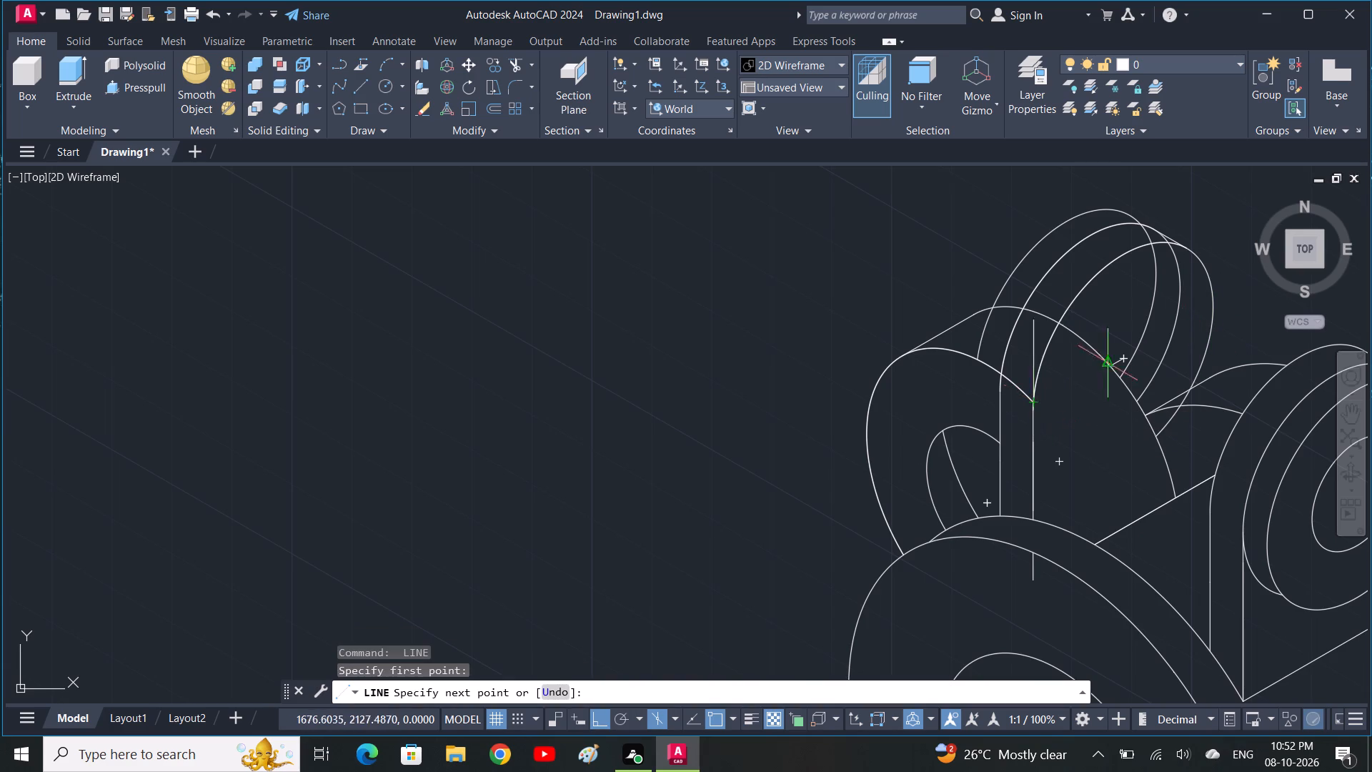
key("F6")
key("F5")
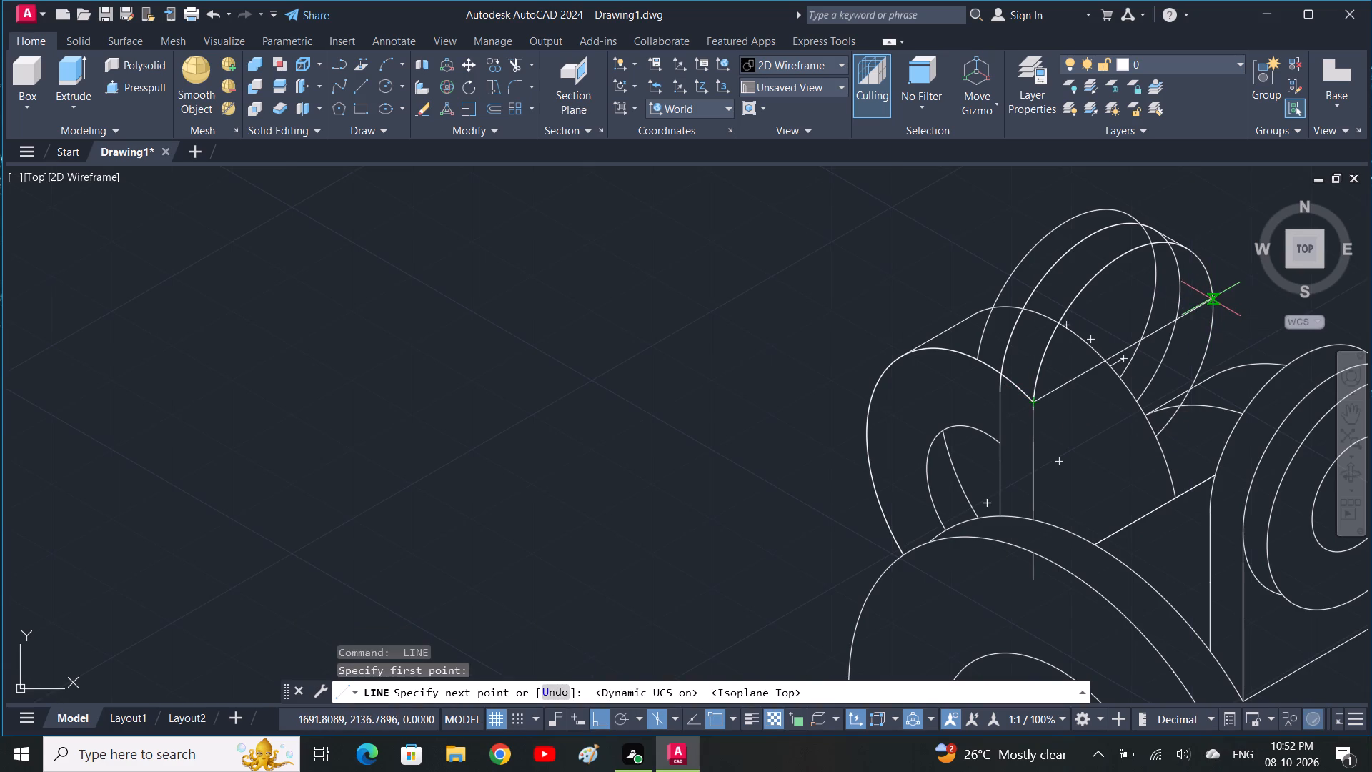
left_click(1234, 295)
key("space")
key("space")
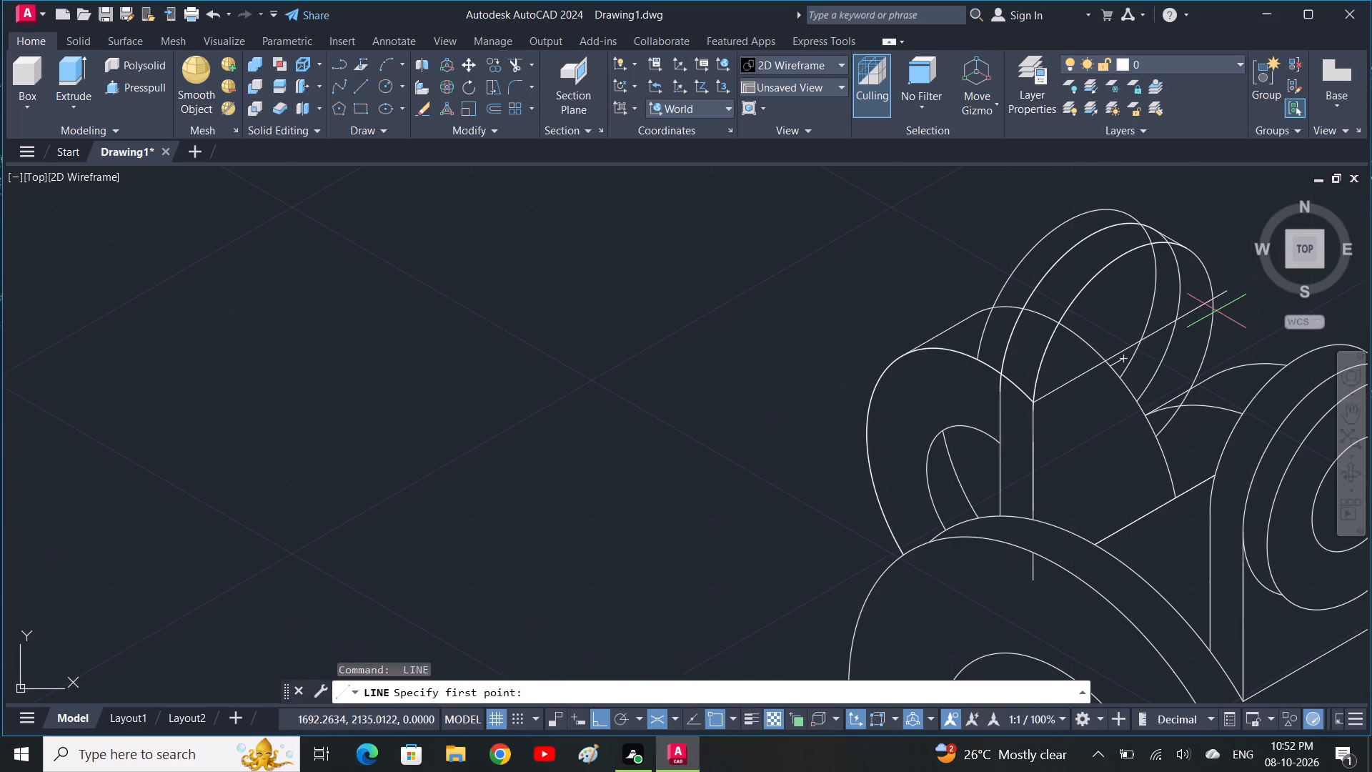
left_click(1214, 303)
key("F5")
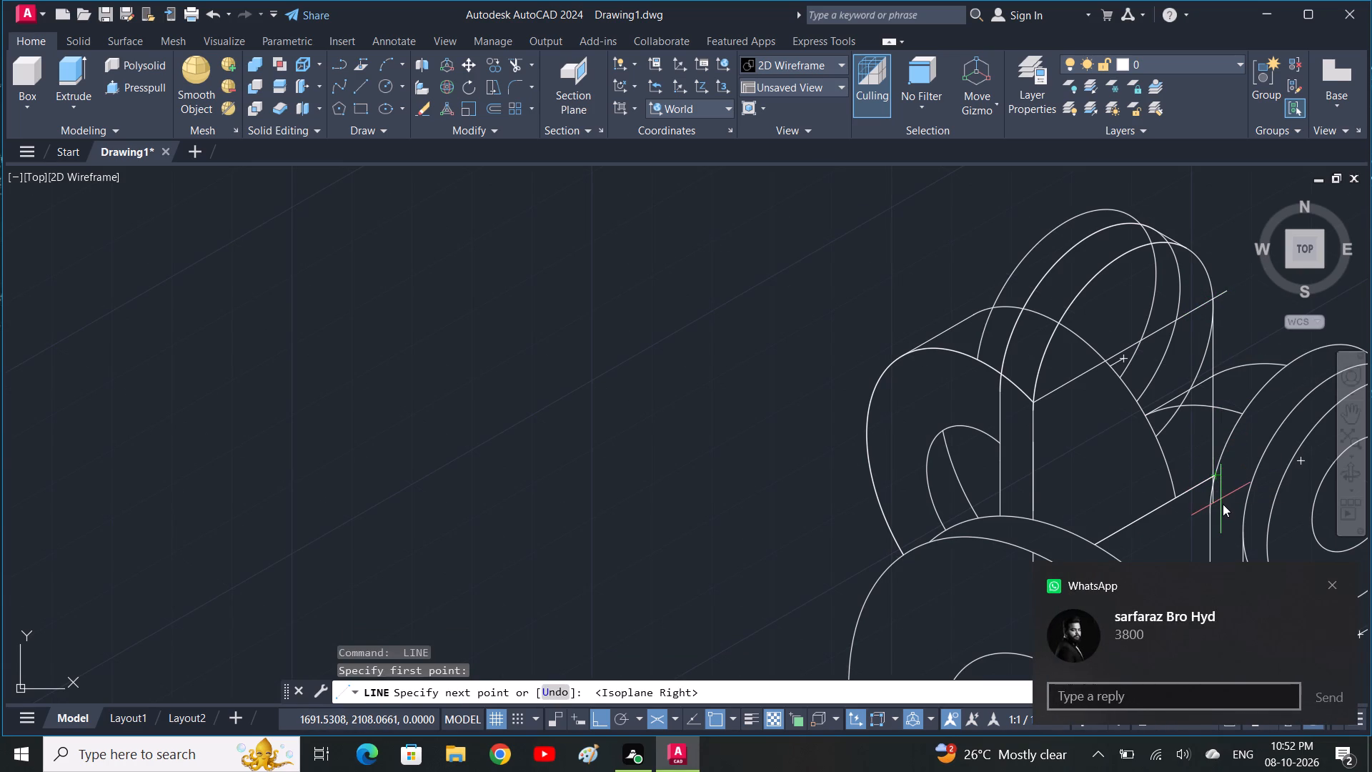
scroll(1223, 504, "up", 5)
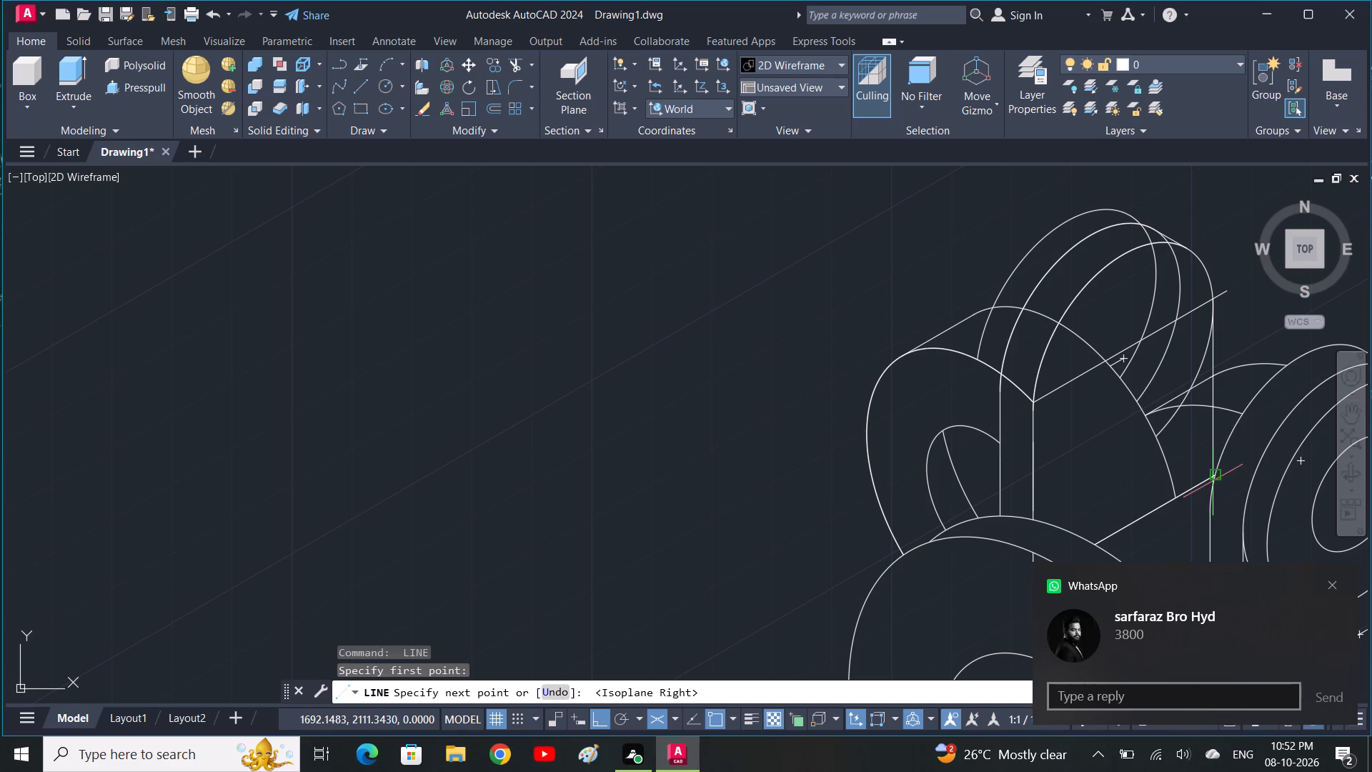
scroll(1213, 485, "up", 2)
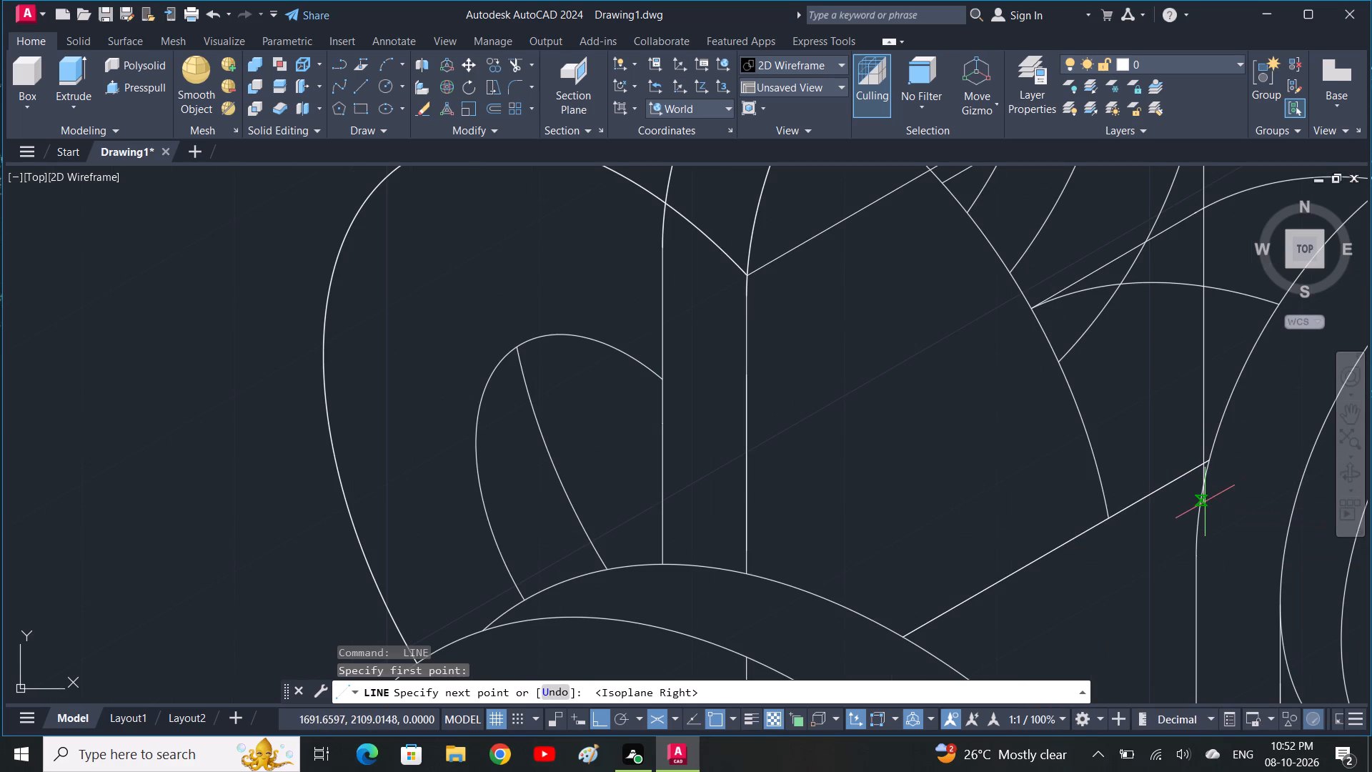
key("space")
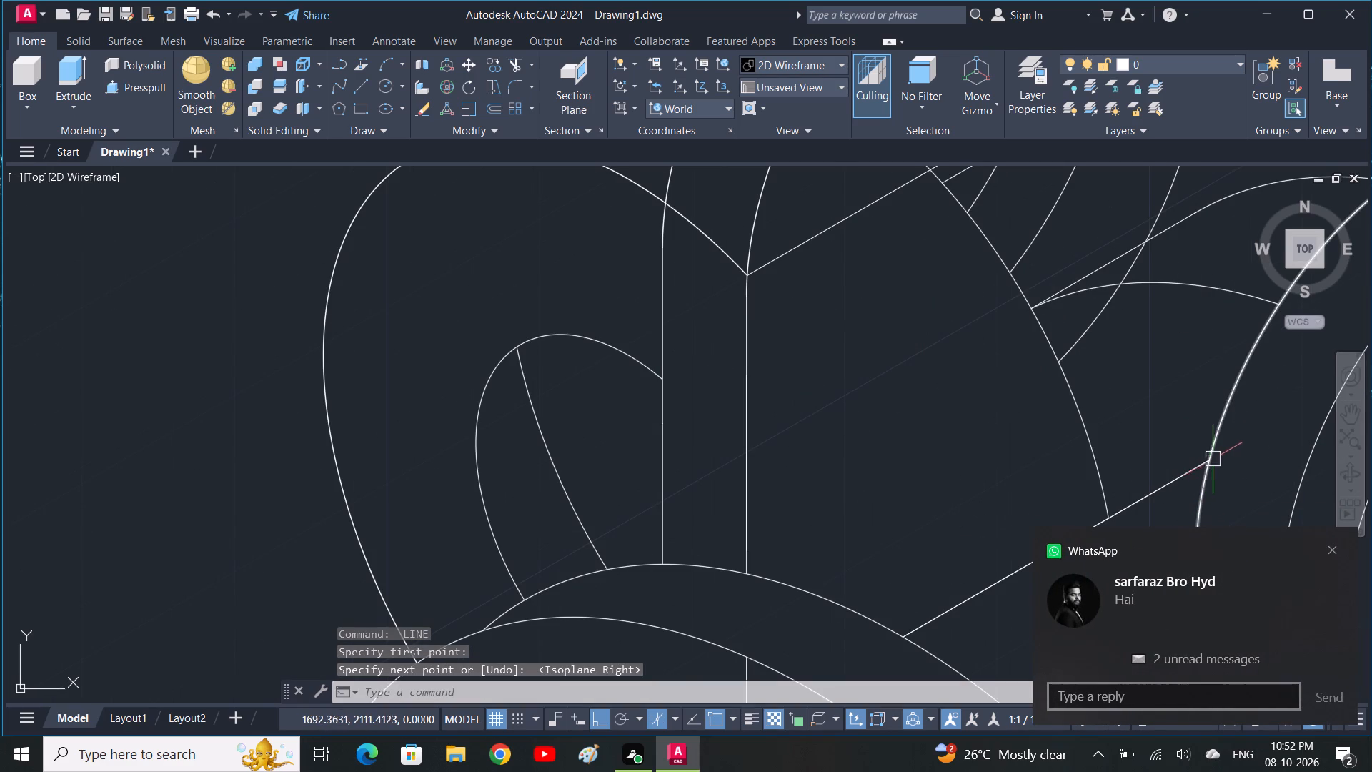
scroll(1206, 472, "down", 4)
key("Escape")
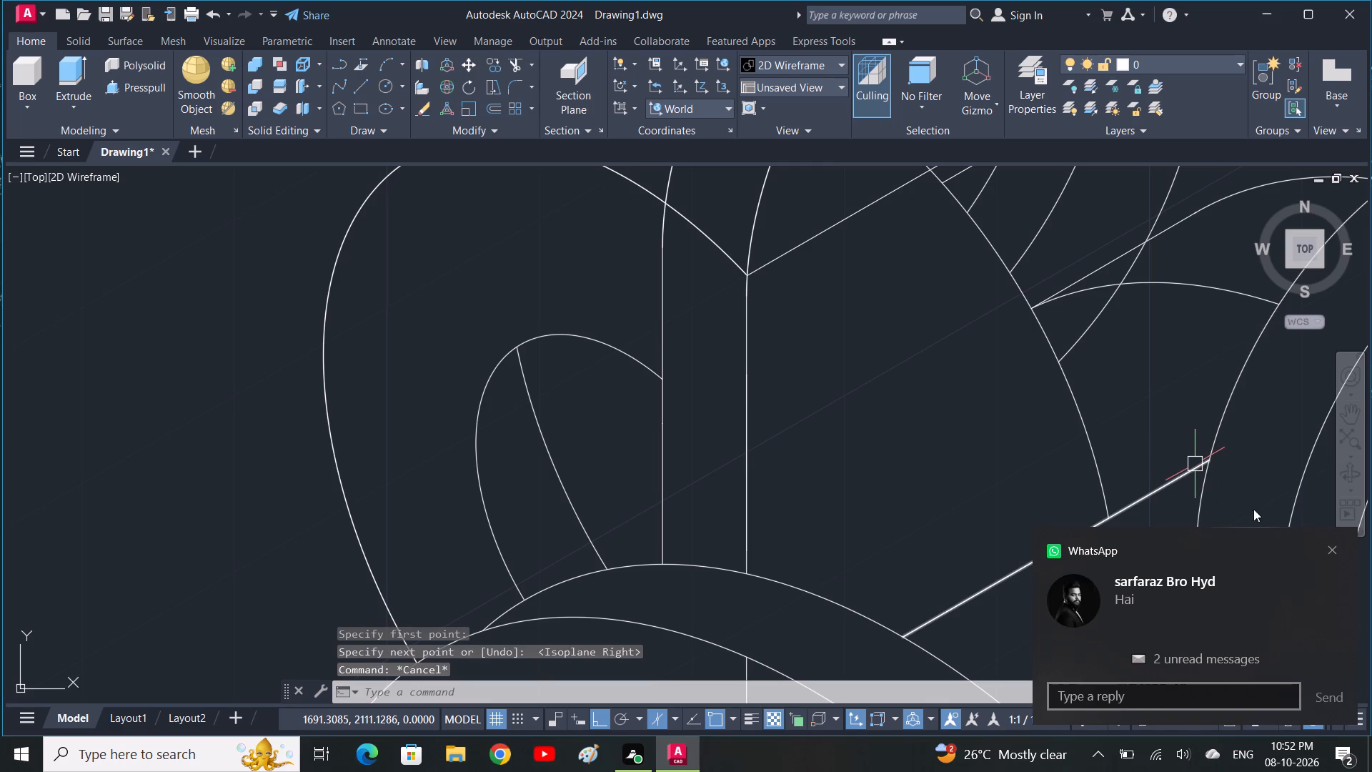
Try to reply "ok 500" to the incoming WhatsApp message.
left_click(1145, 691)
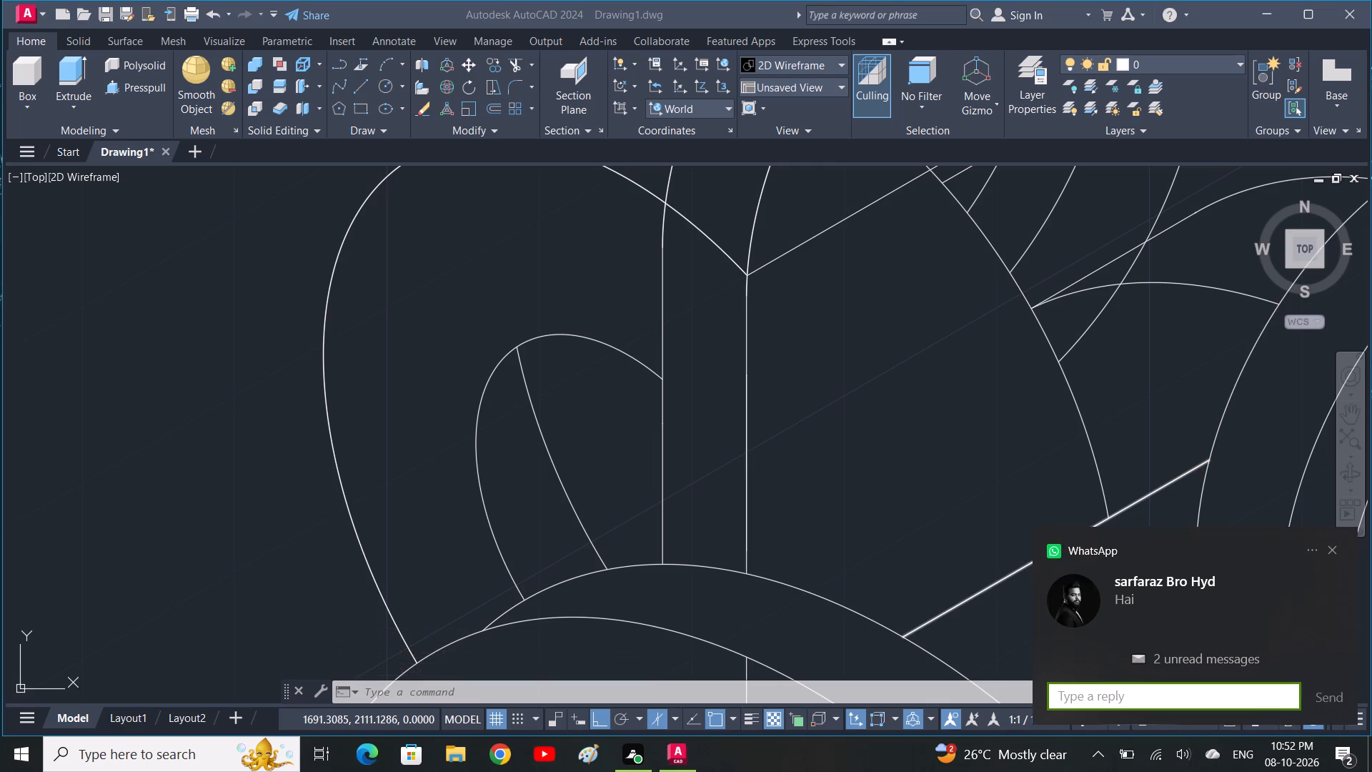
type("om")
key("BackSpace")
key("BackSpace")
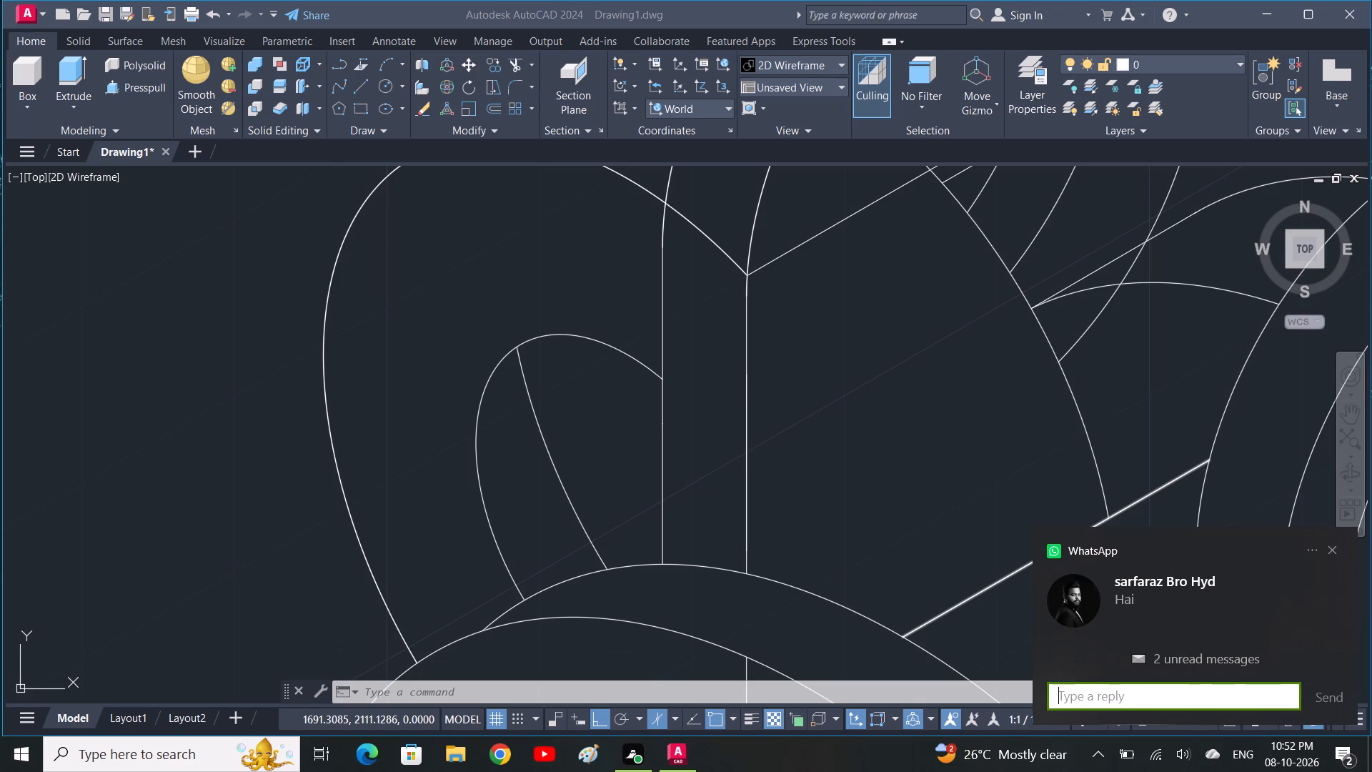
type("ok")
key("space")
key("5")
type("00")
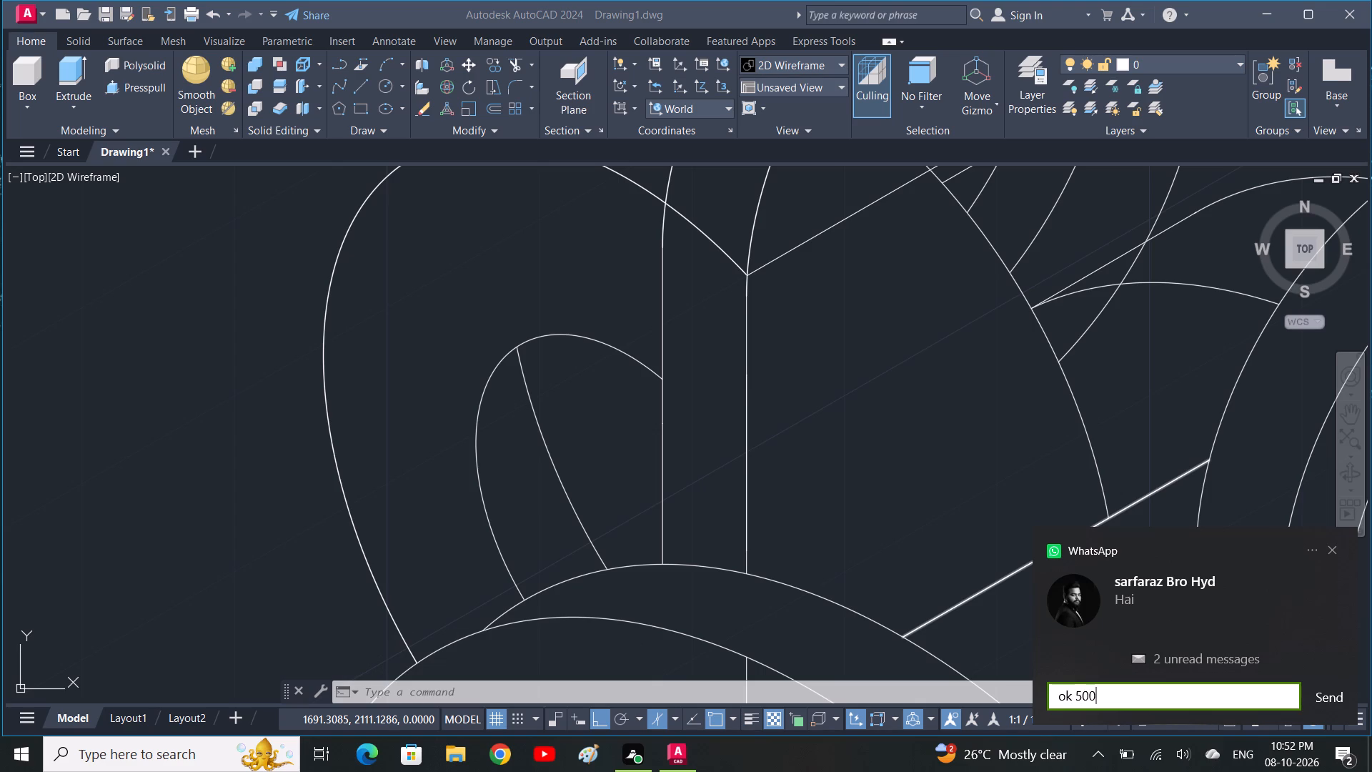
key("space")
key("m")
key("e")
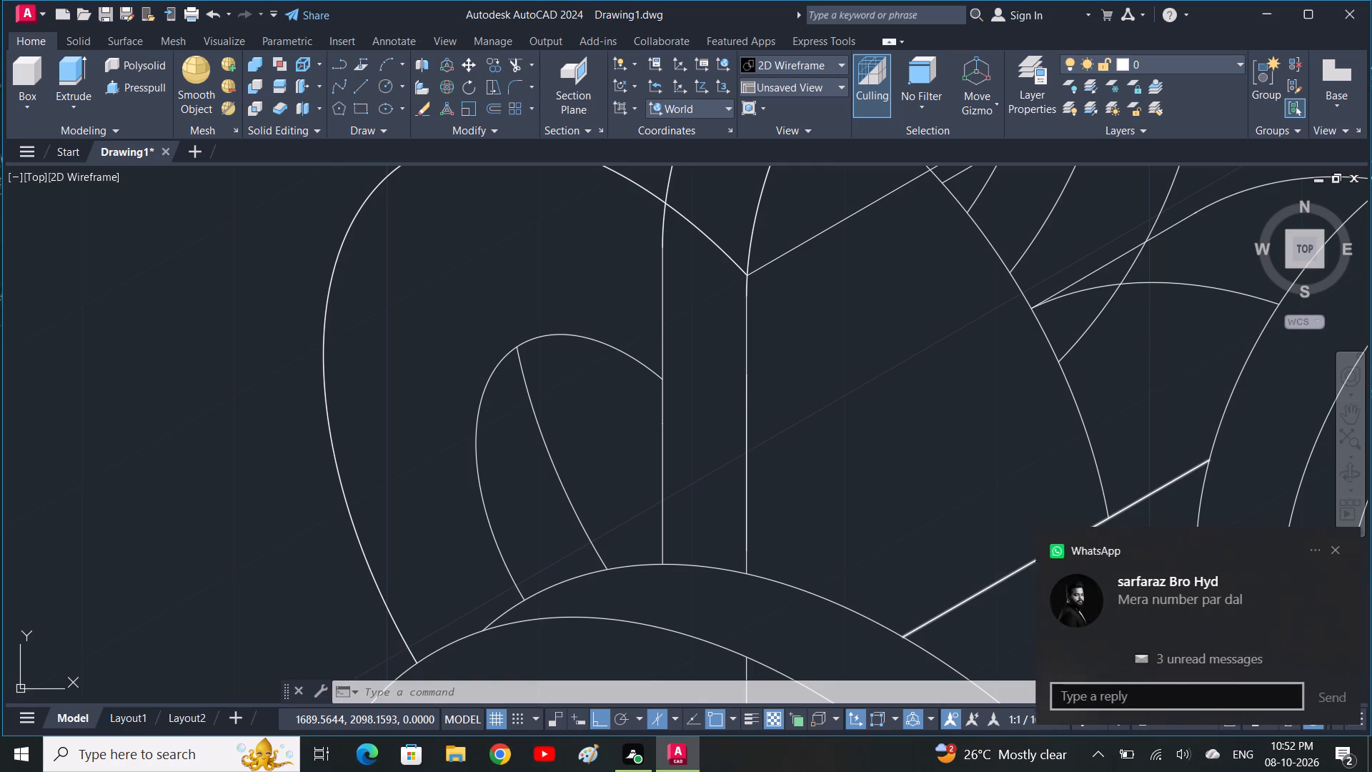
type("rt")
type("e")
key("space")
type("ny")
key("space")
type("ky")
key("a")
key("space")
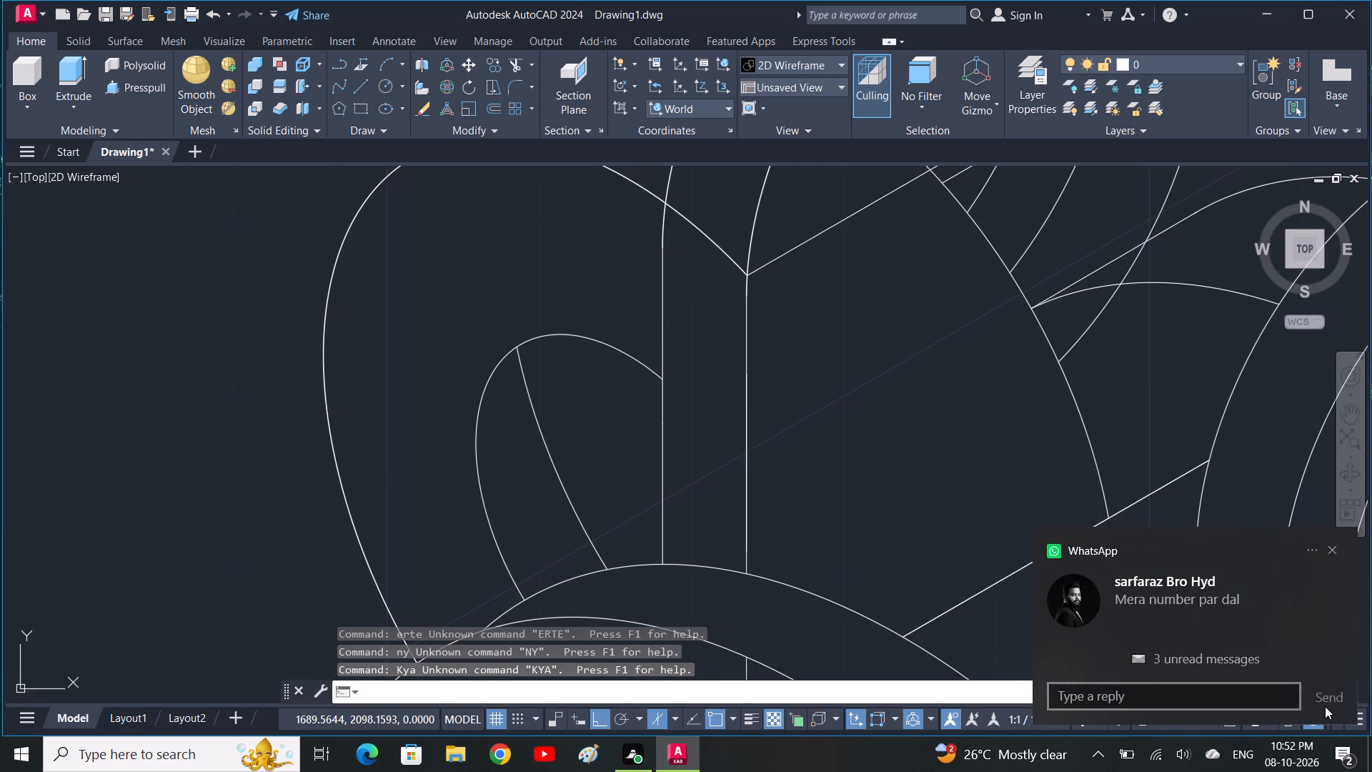
Send the reply "500 mere ny" to the WhatsApp message.
left_click(1214, 698)
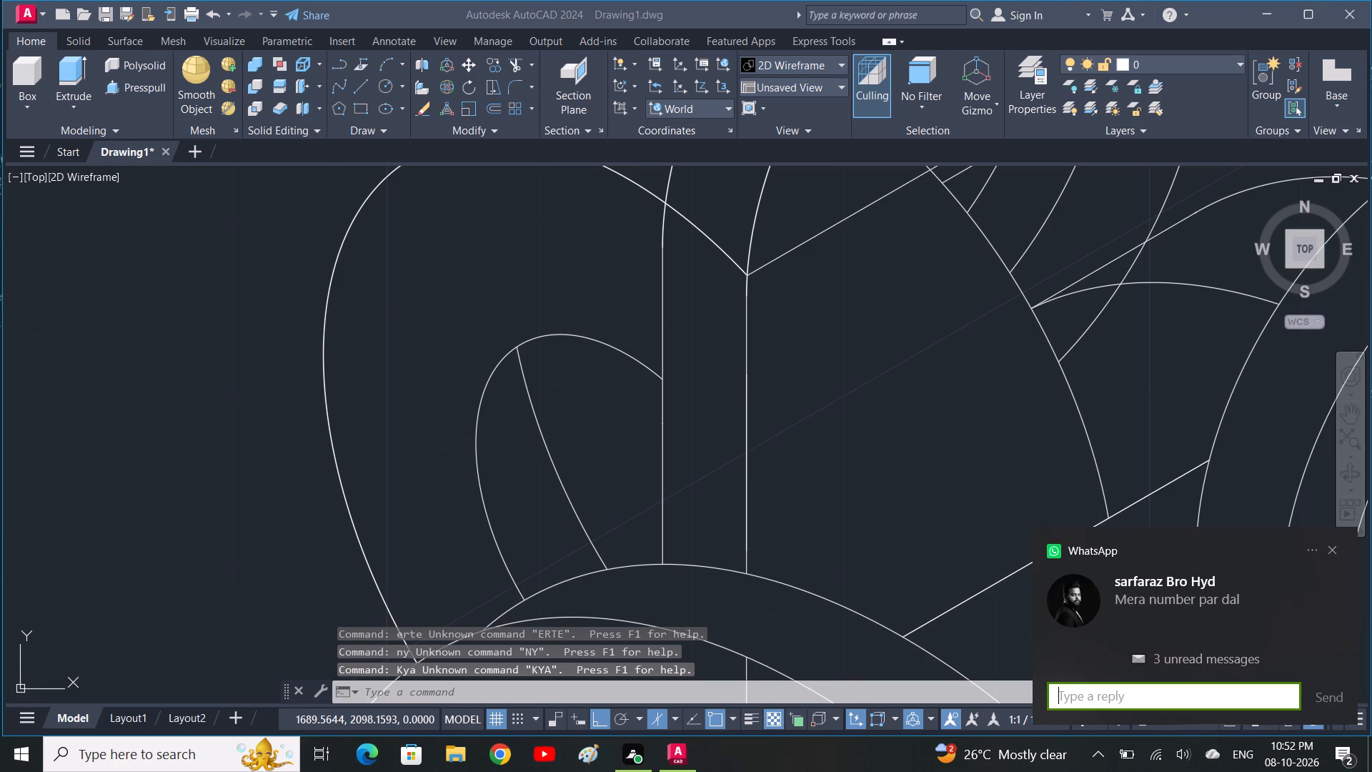
type("500")
key("space")
key("m")
key("e")
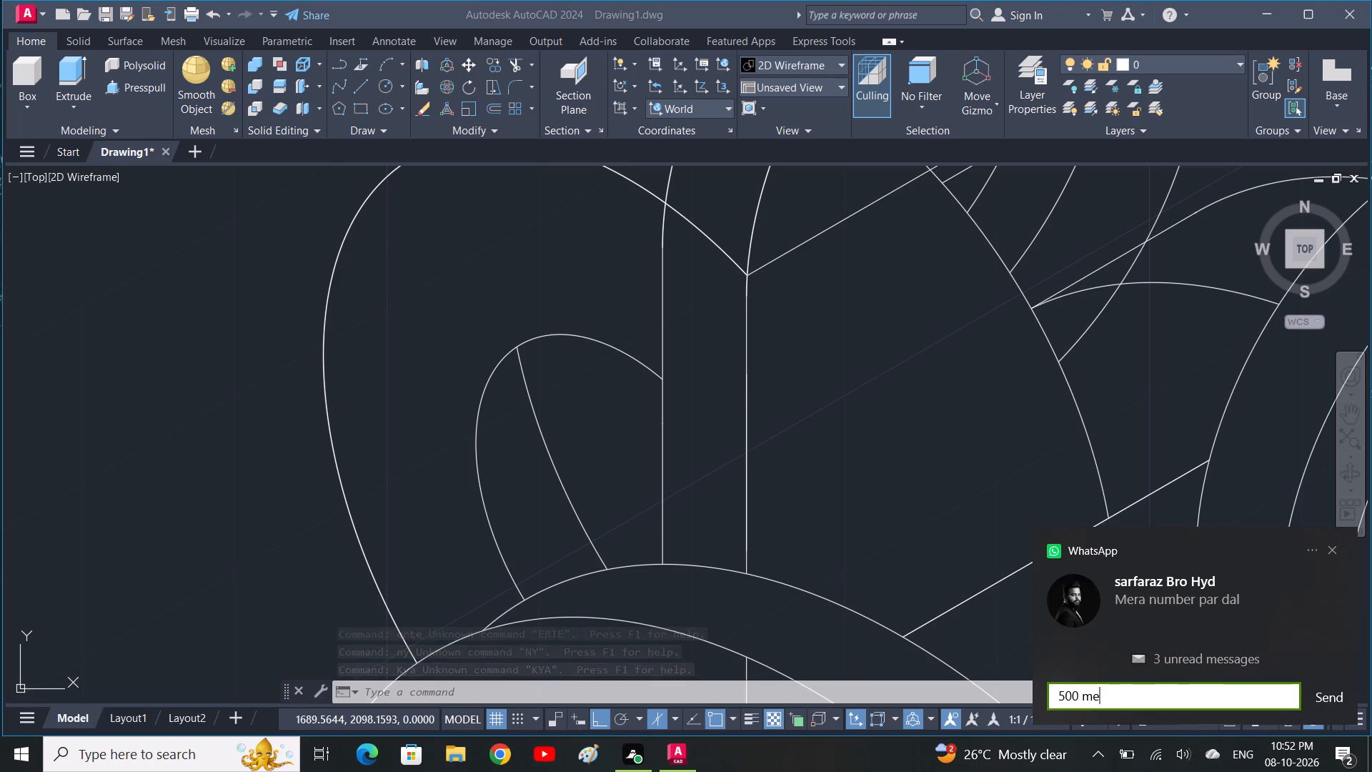
key("r")
type("e ny")
key("space")
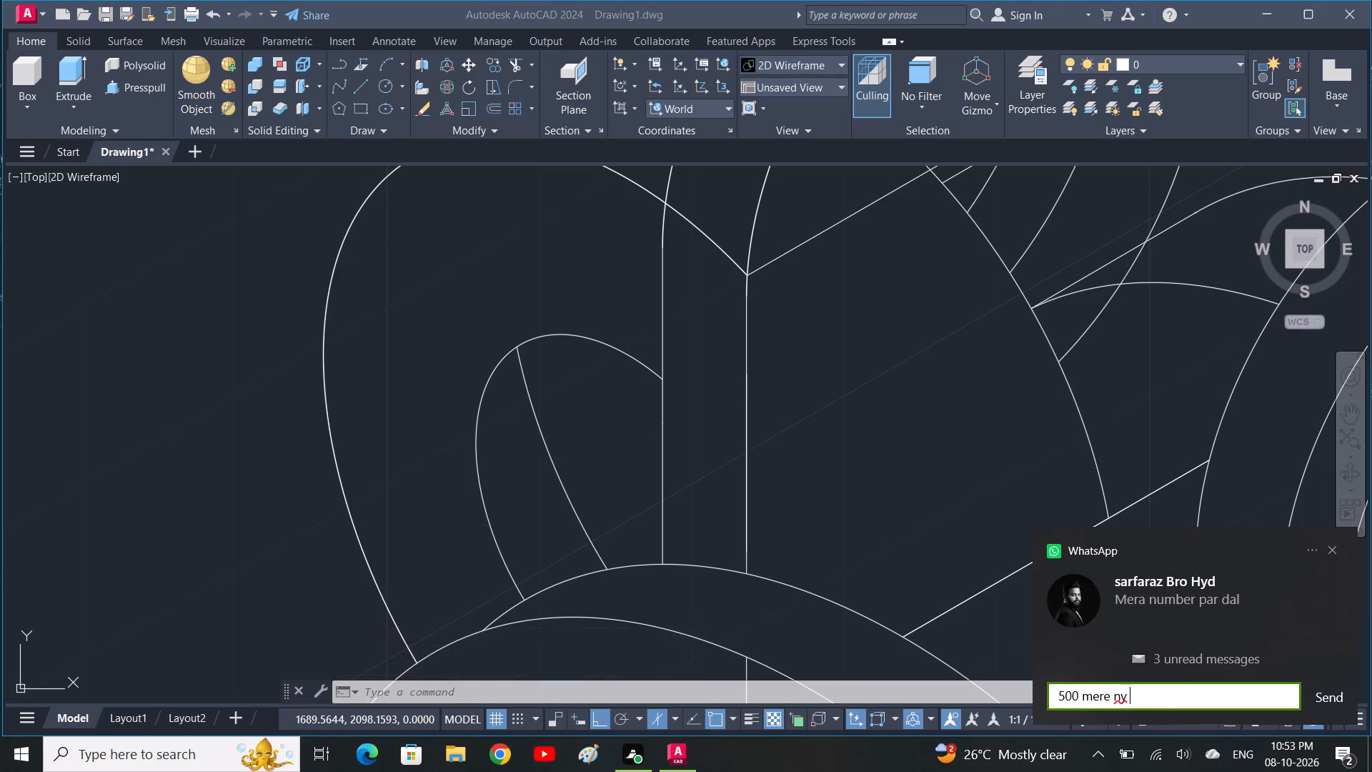
left_click(1337, 701)
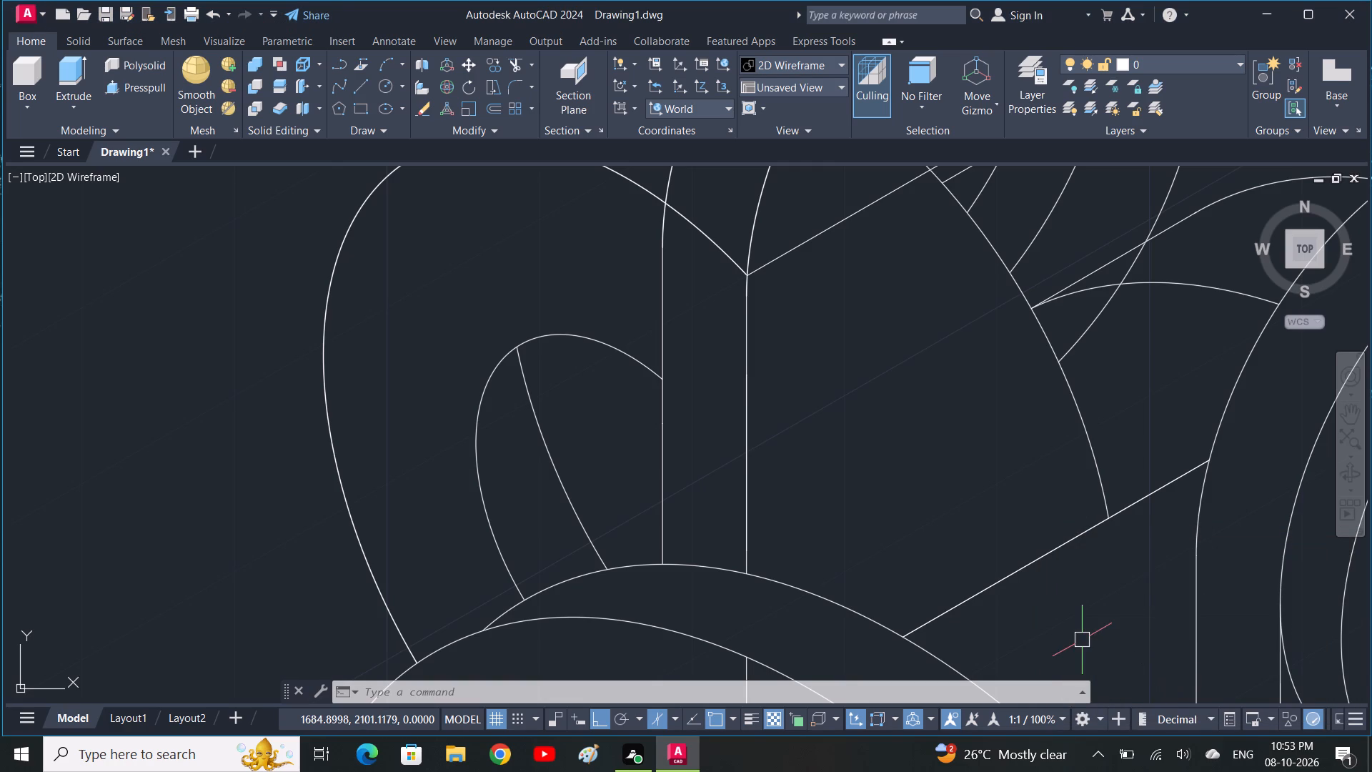
Trim the rear isocircle arcs and the boss's rear arc just below the new slanted line, and remove the short stub beside it.
scroll(1137, 571, "down", 1)
middle_click_drag(1094, 513, 1133, 555)
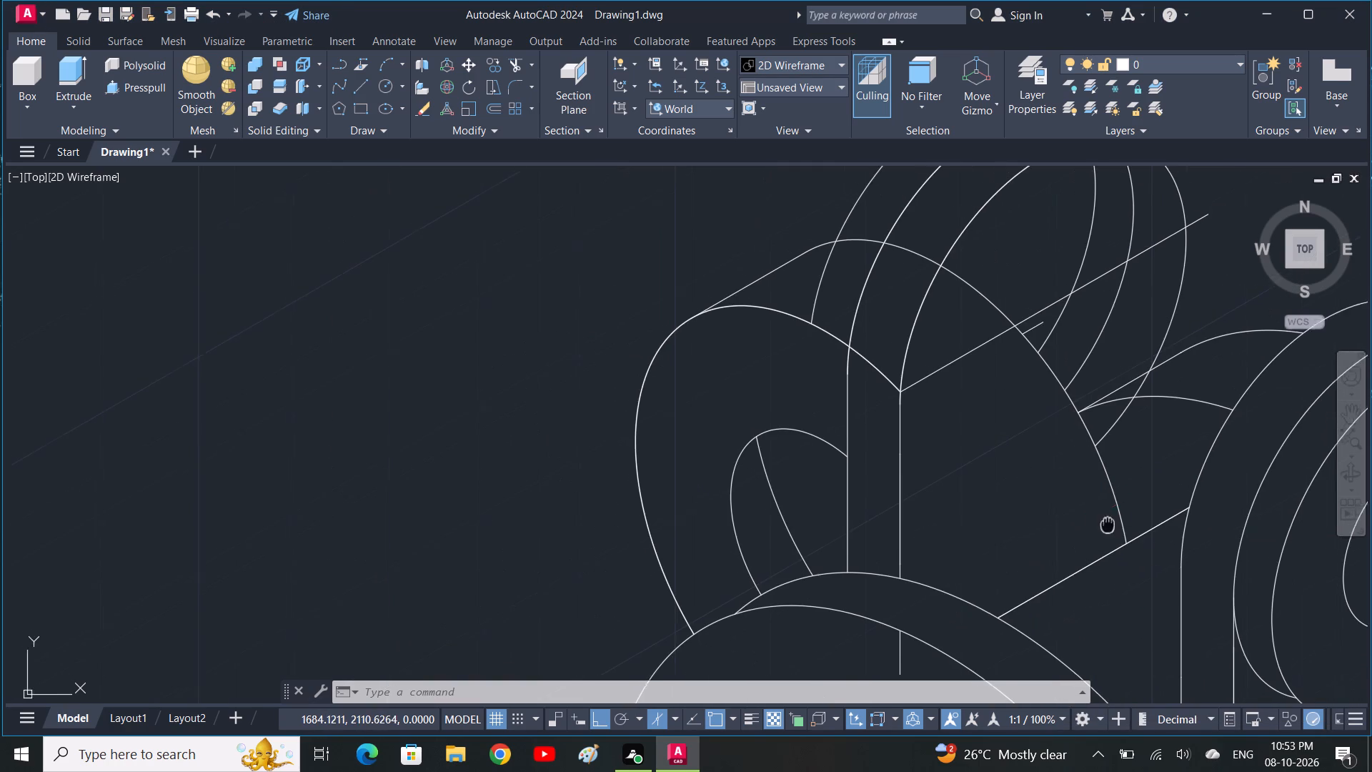
middle_click_drag(1133, 555, 1170, 615)
key("t")
key("r")
key("space")
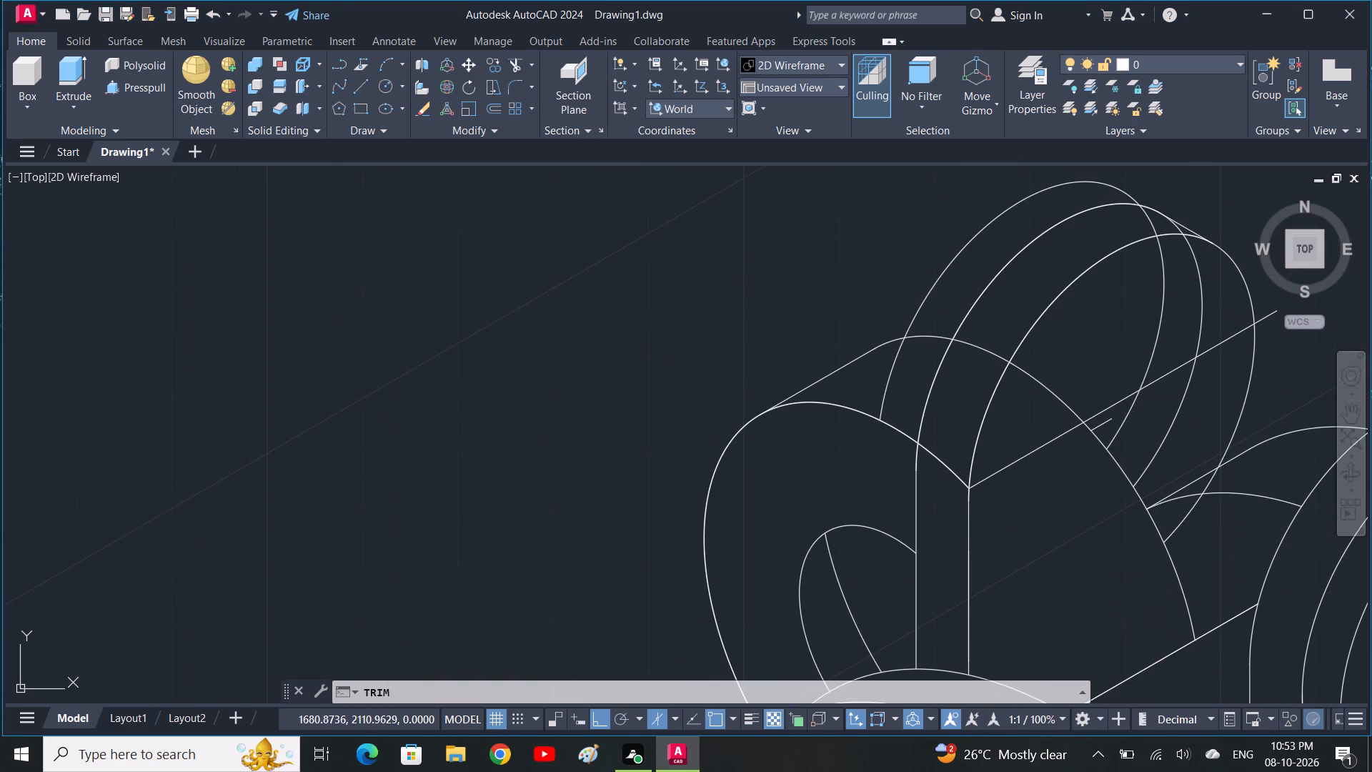
left_click(1133, 418)
scroll(1110, 438, "up", 1)
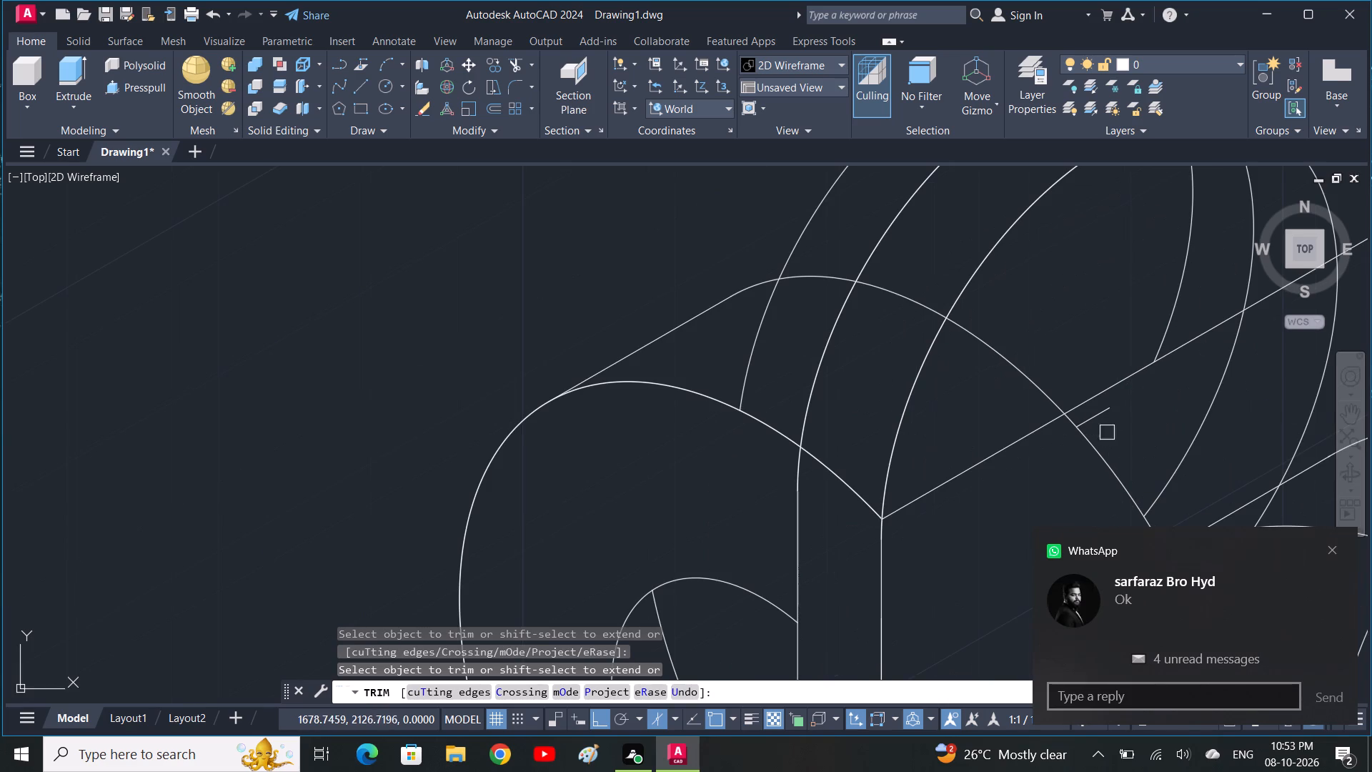
left_click(1102, 422)
left_click_drag(1102, 422, 1081, 487)
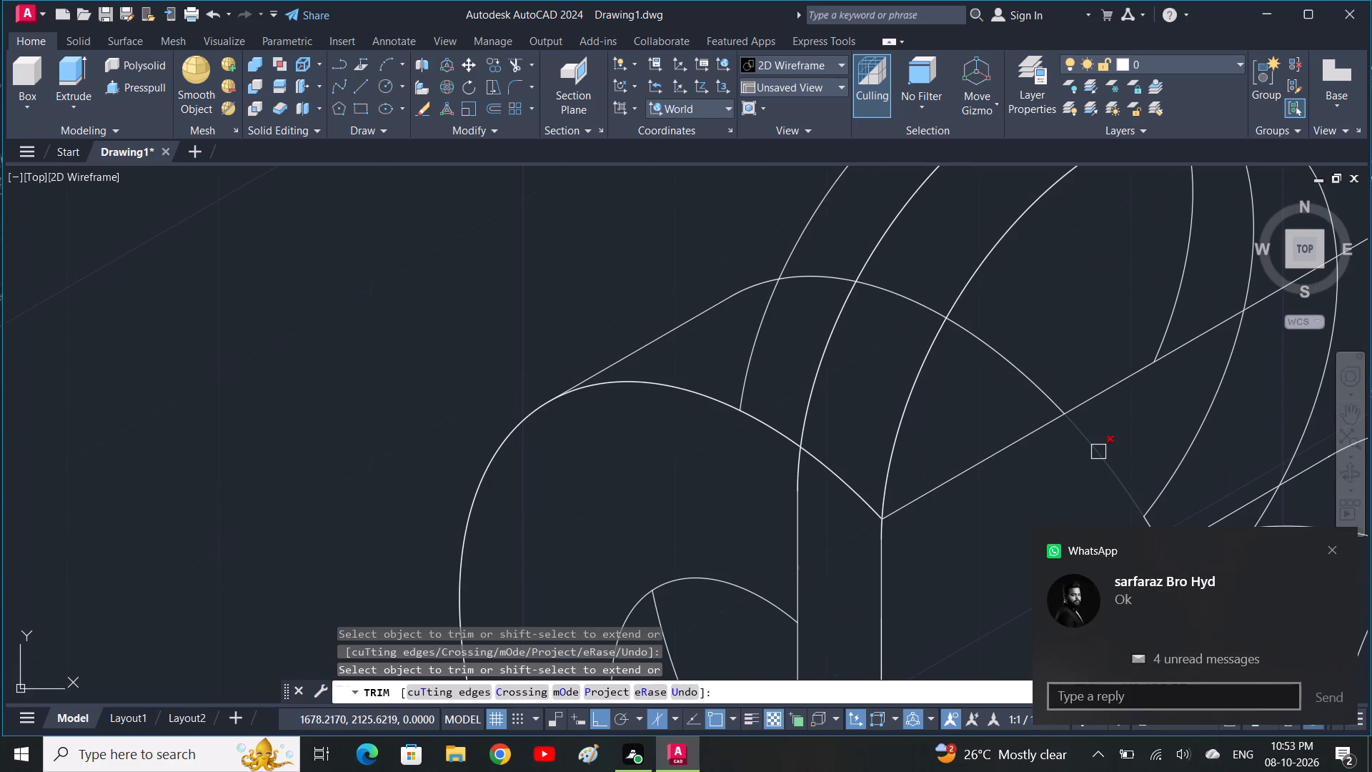
left_click(1100, 450)
scroll(1105, 453, "down", 2)
left_click(1158, 426)
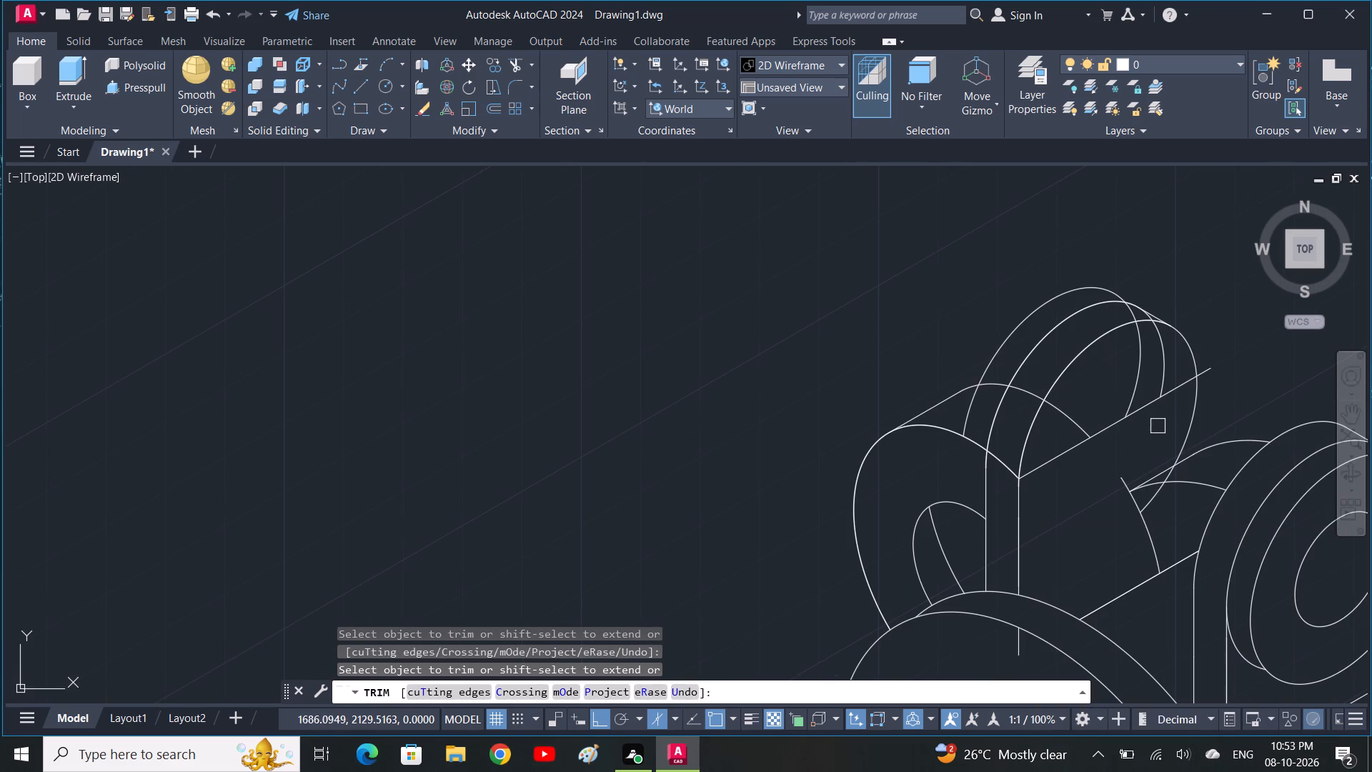
left_click(1194, 415)
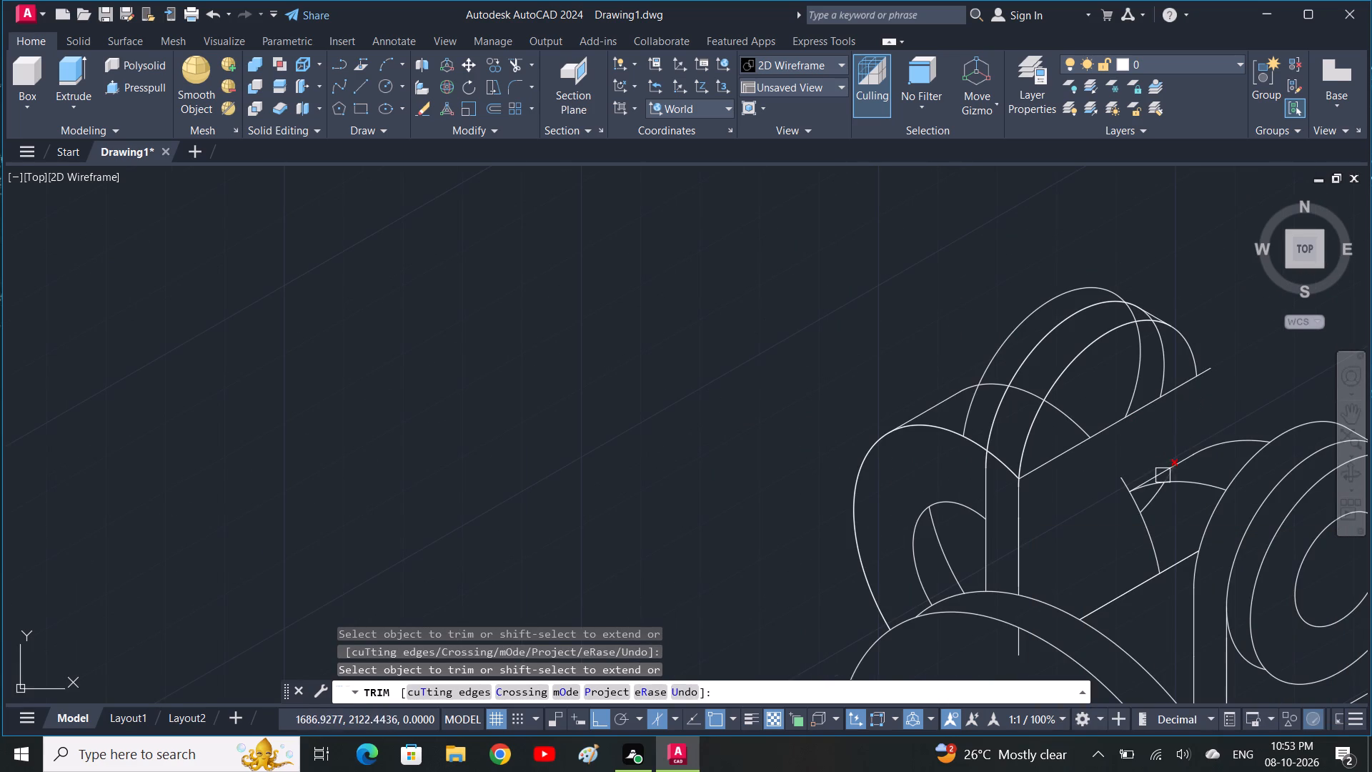
key("Escape")
key("Escape")
key("Escape")
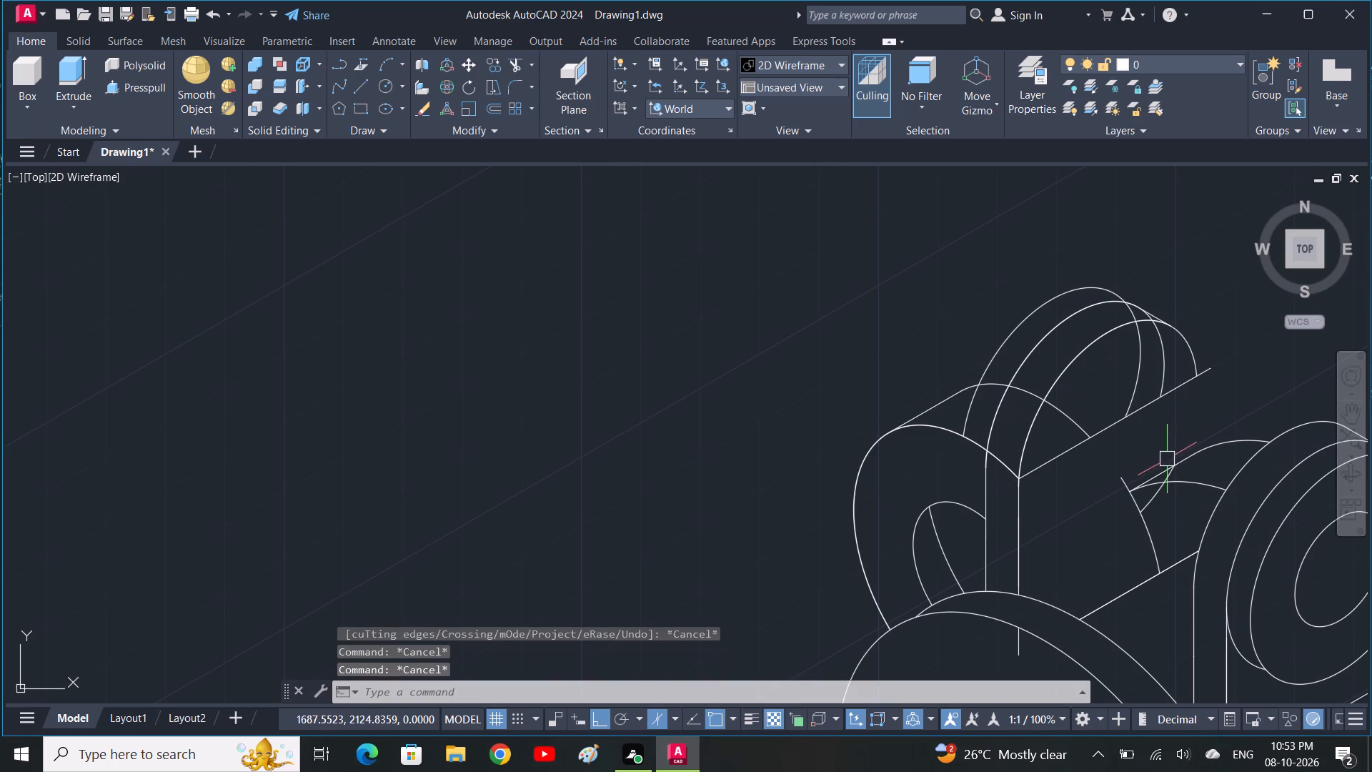
Draw a vertical line from the outer isocircle's trimmed end on the slanted line down to the vertical edge beside the neighbouring boss.
key("l")
key("space")
left_click(1196, 378)
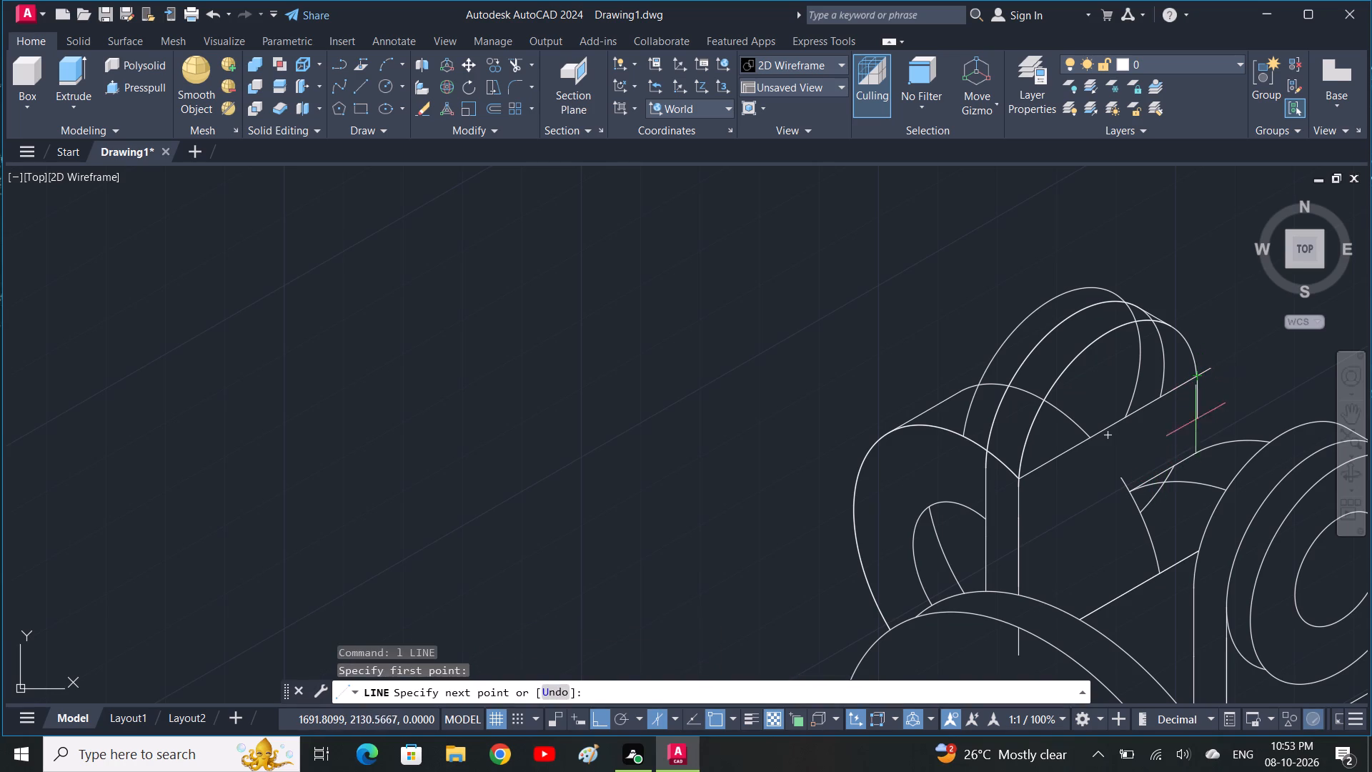
left_click(1197, 575)
key("space")
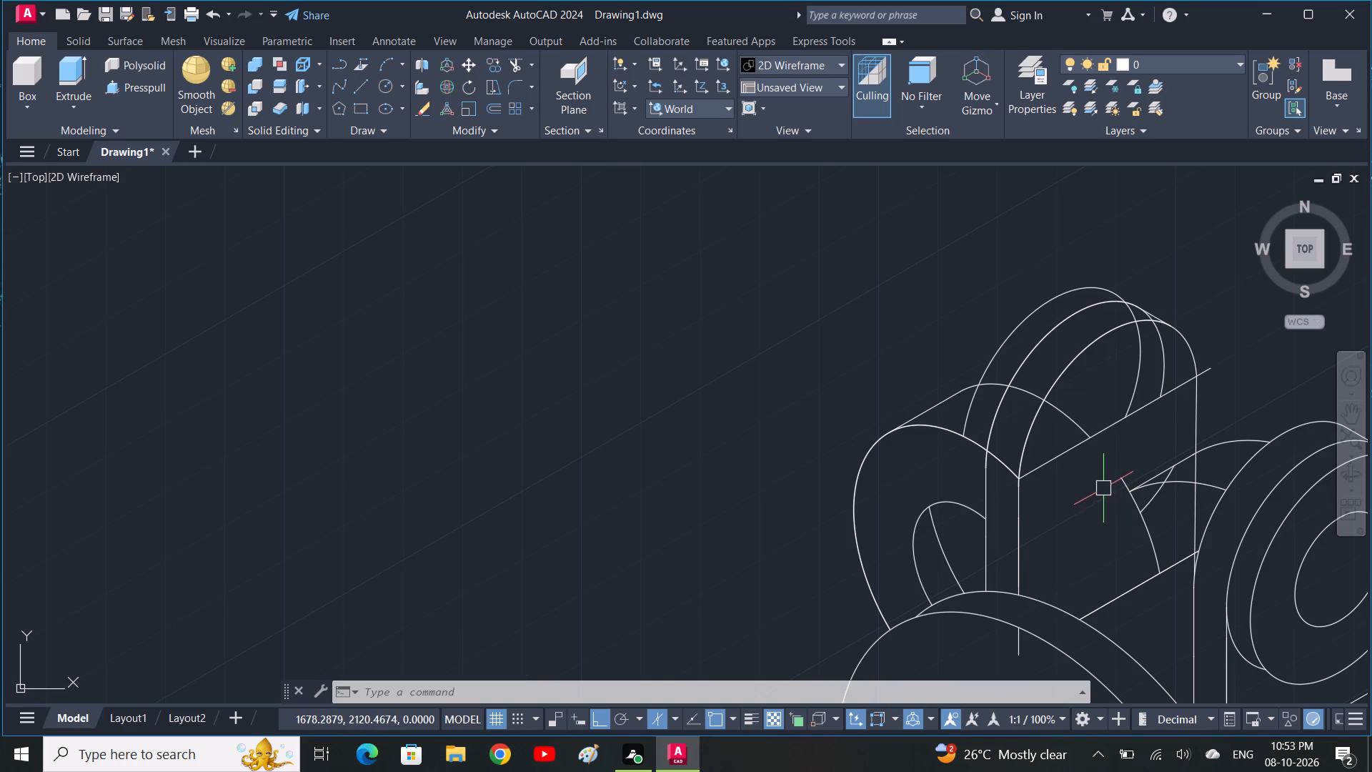
Trim the hidden rear isocircle arcs inside the lug's front face, plus the leftover arc piece between its upper outlines.
key("t")
key("r")
key("space")
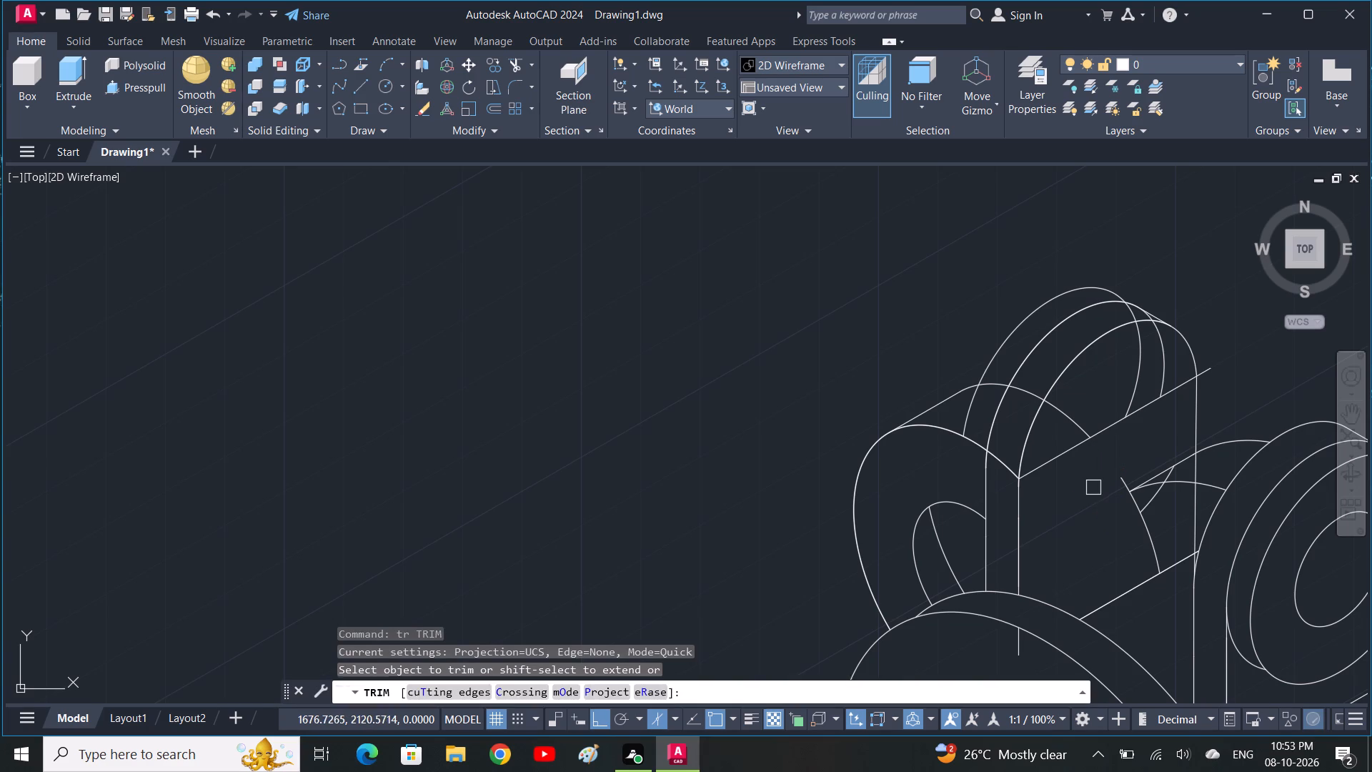
left_click(1141, 382)
left_click(1165, 367)
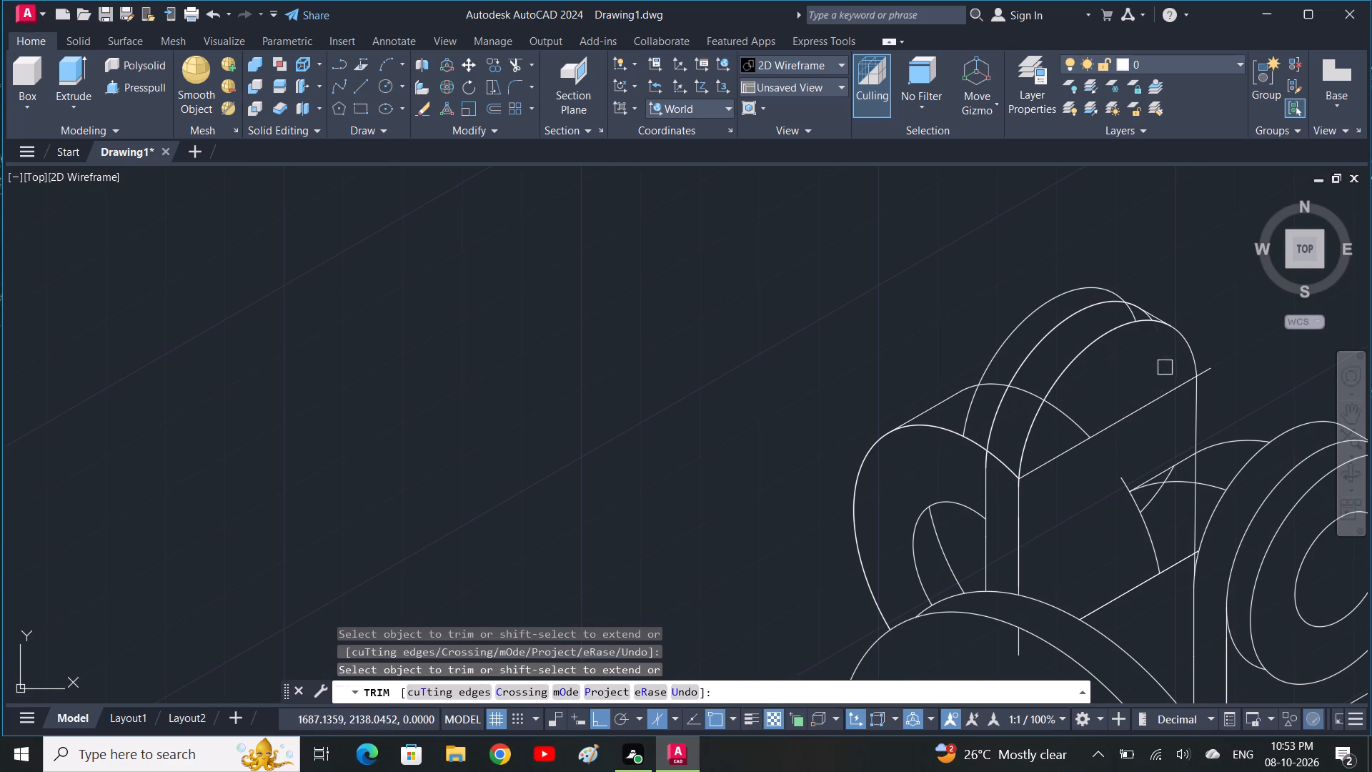
middle_click_drag(1143, 415, 1298, 644)
middle_click_drag(1276, 589, 1213, 570)
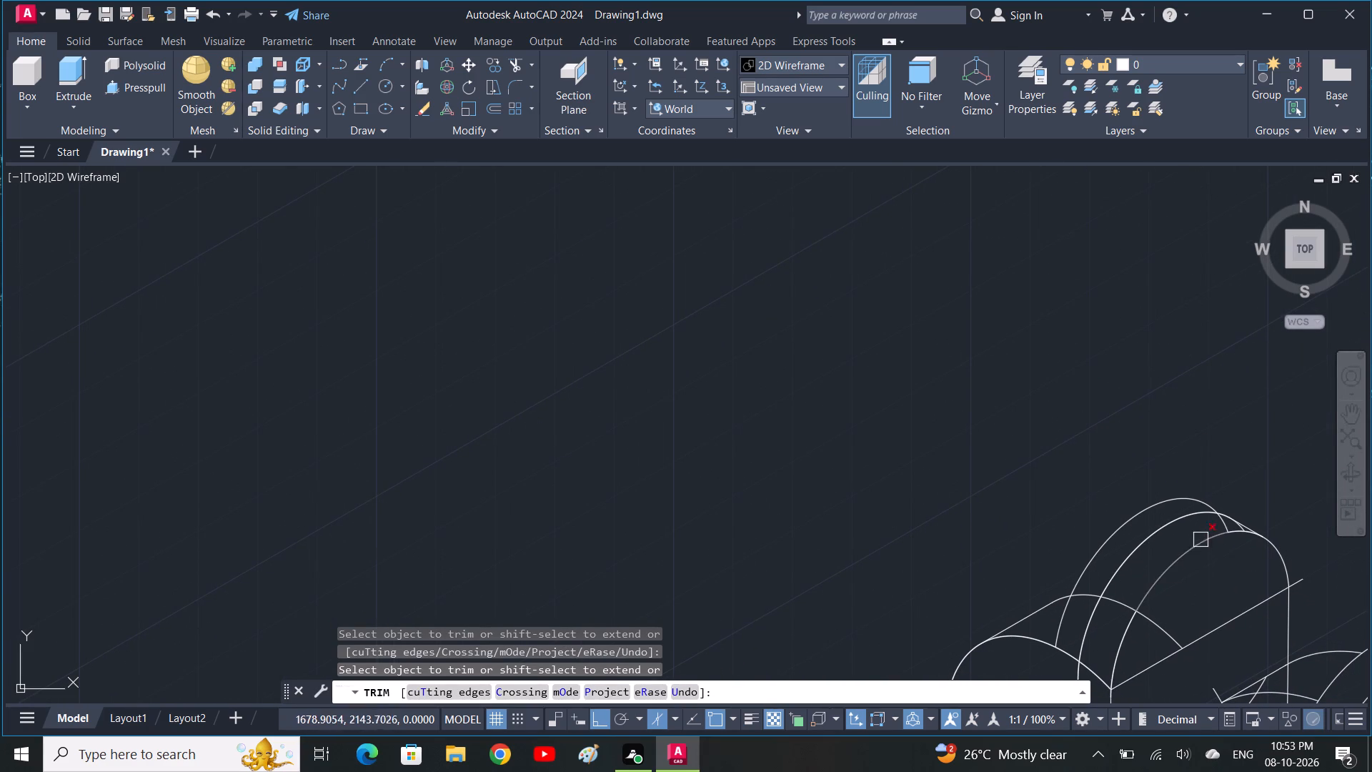
scroll(1202, 536, "up", 2)
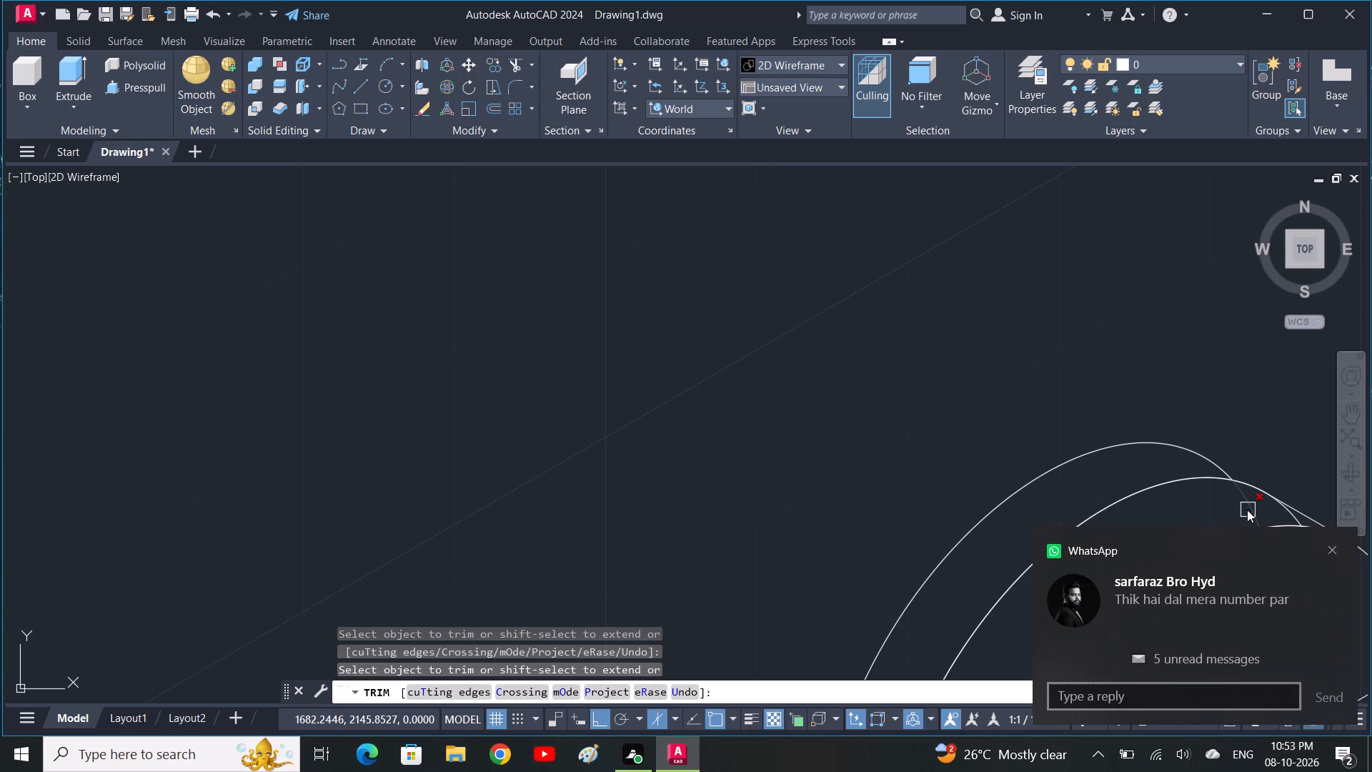
left_click(1247, 510)
Send the reply "ok" to the incoming WhatsApp message.
left_click(1179, 696)
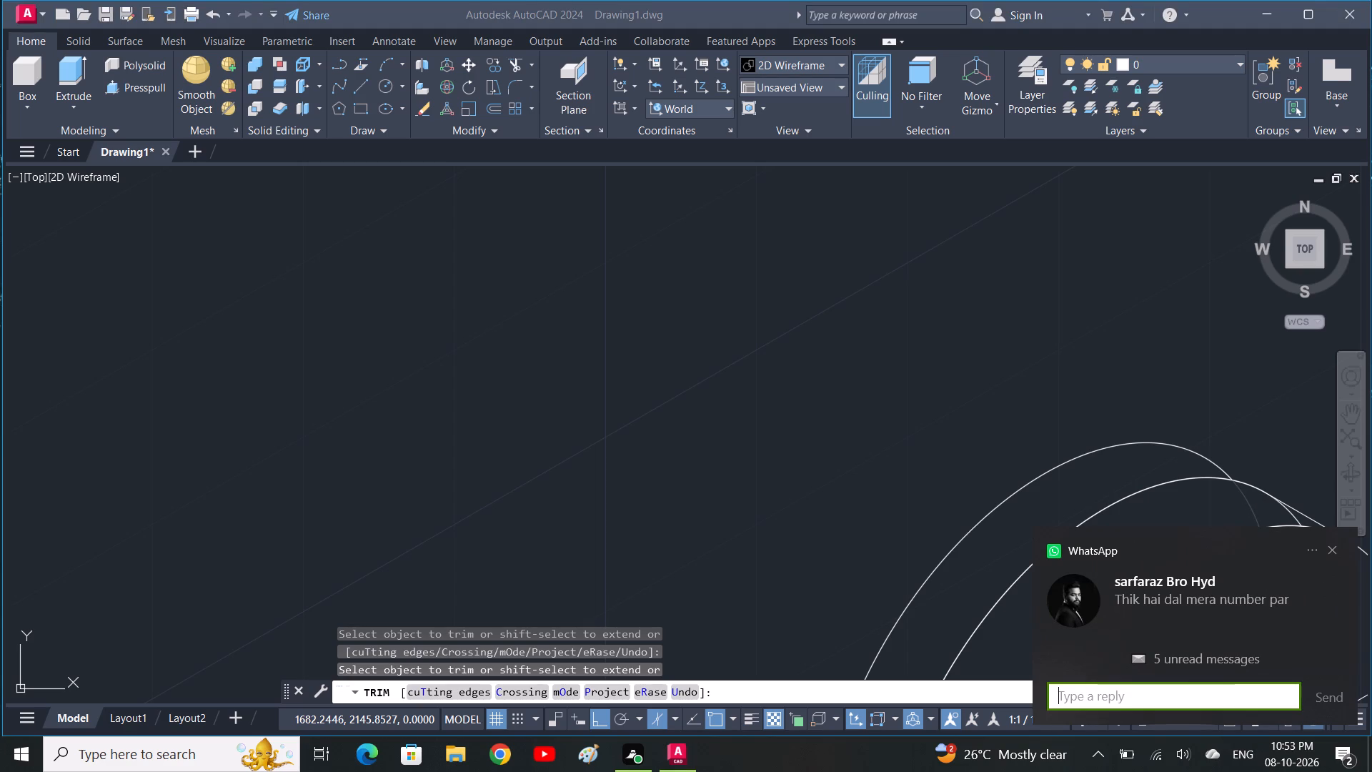
type("ok")
key("space")
left_click(1330, 702)
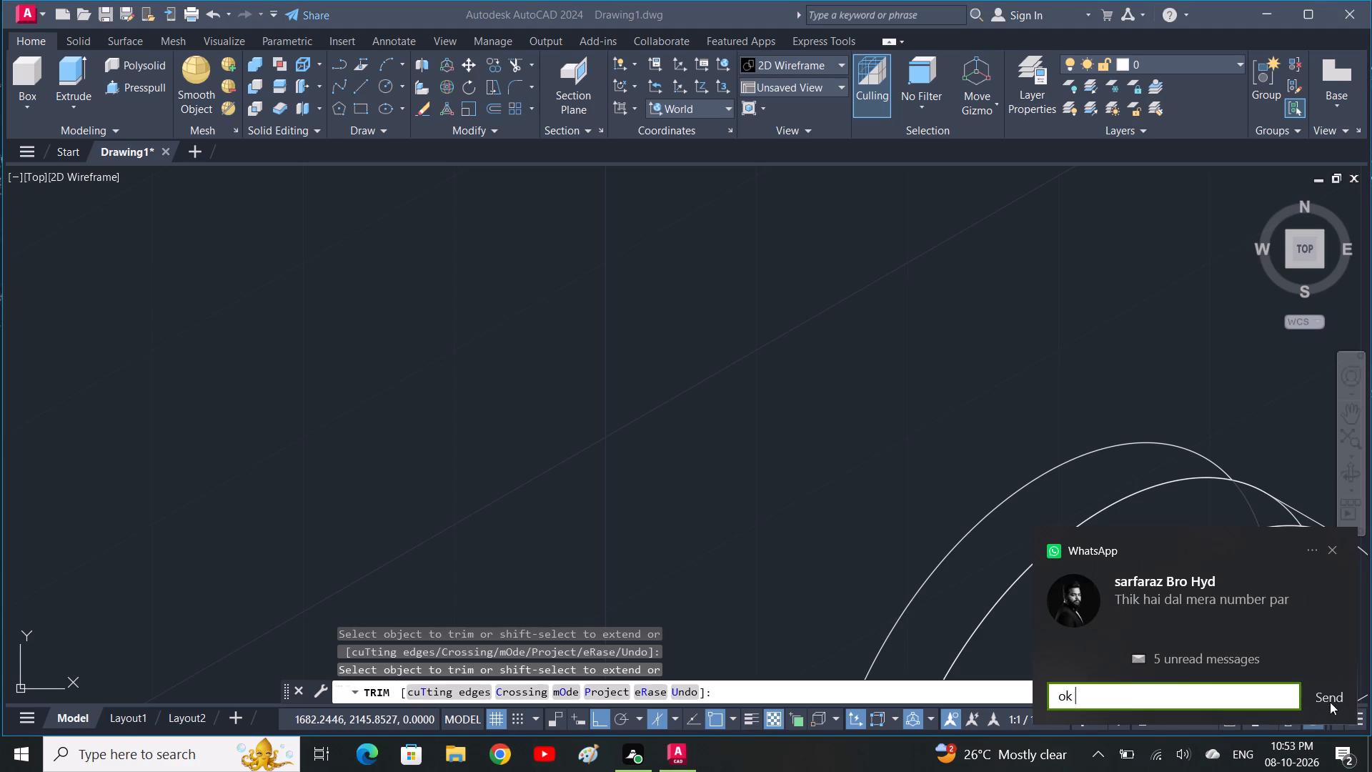
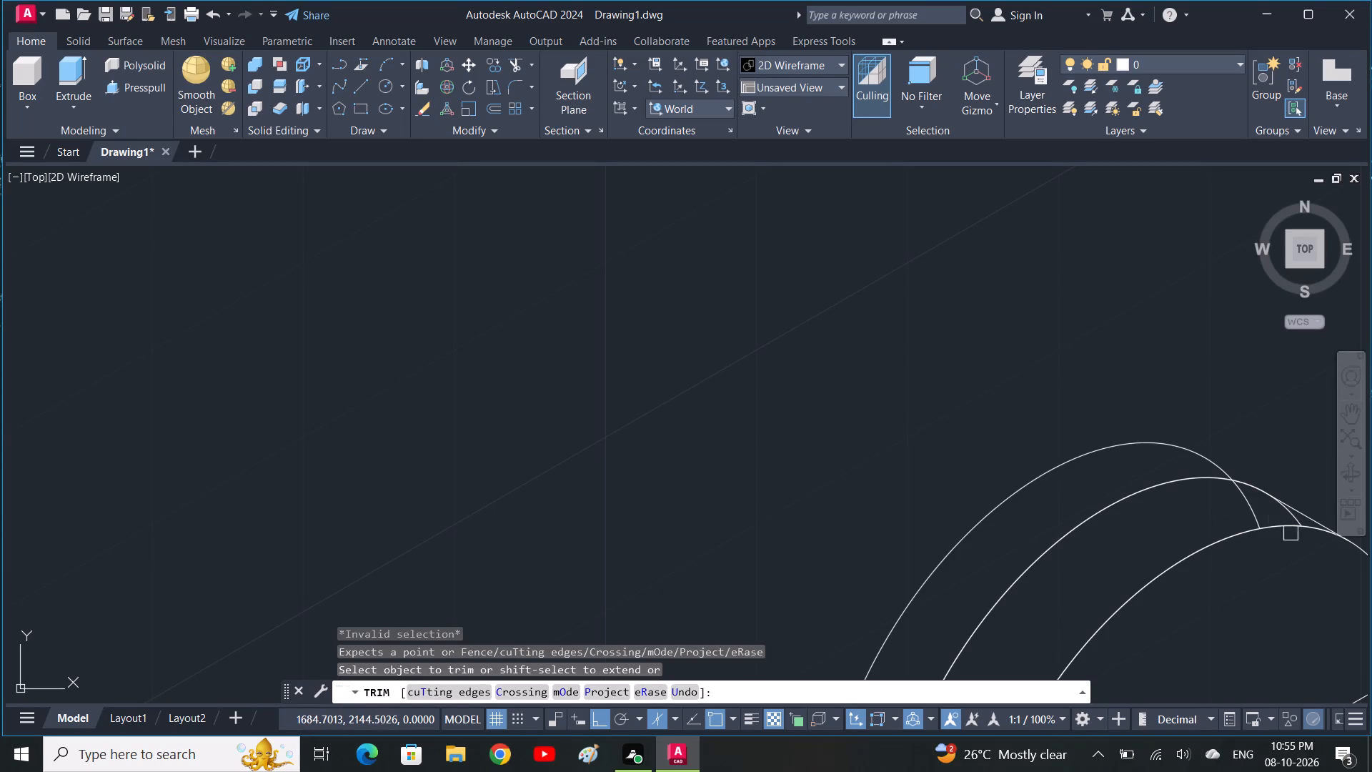
Trim the overhanging ends of the outer and middle arcs where they run past the middle arc and the slanted line.
left_click(1248, 502)
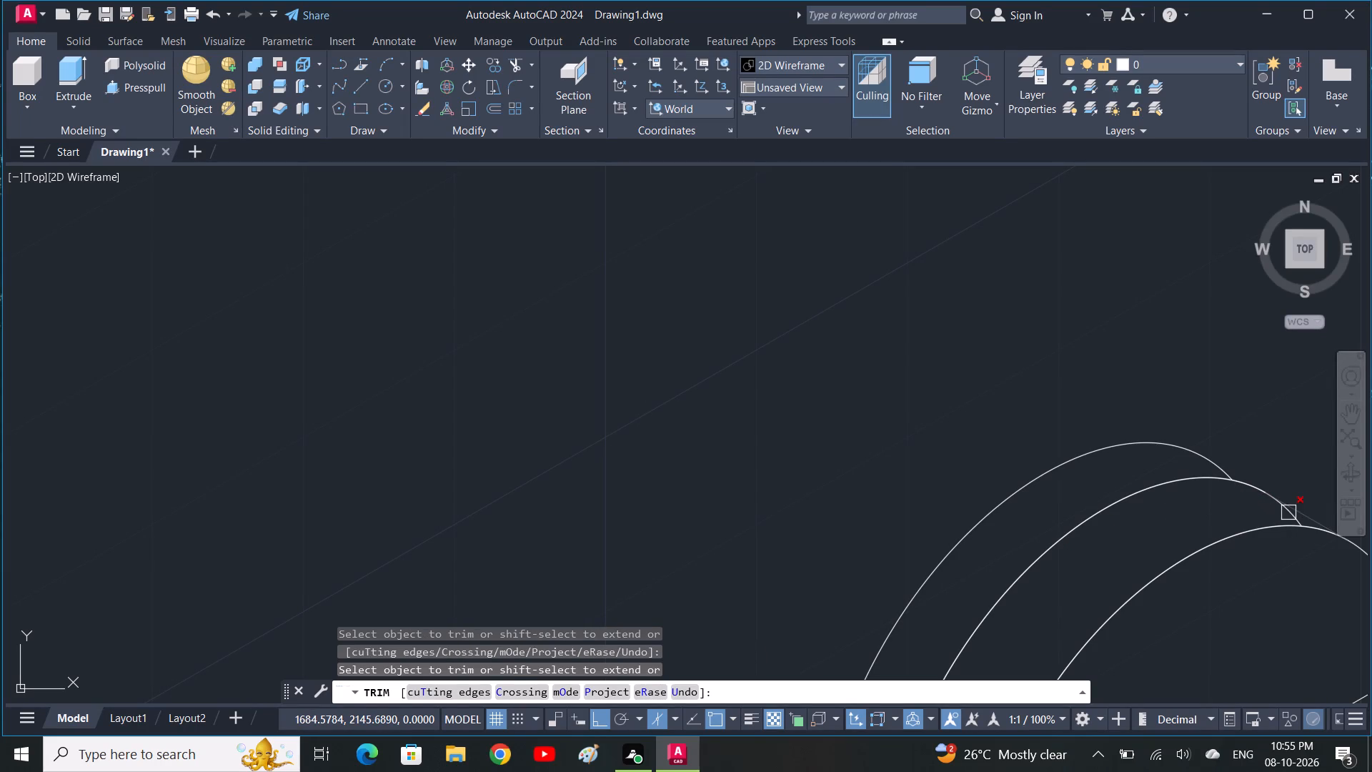
scroll(1289, 513, "up", 2)
left_click(1291, 520)
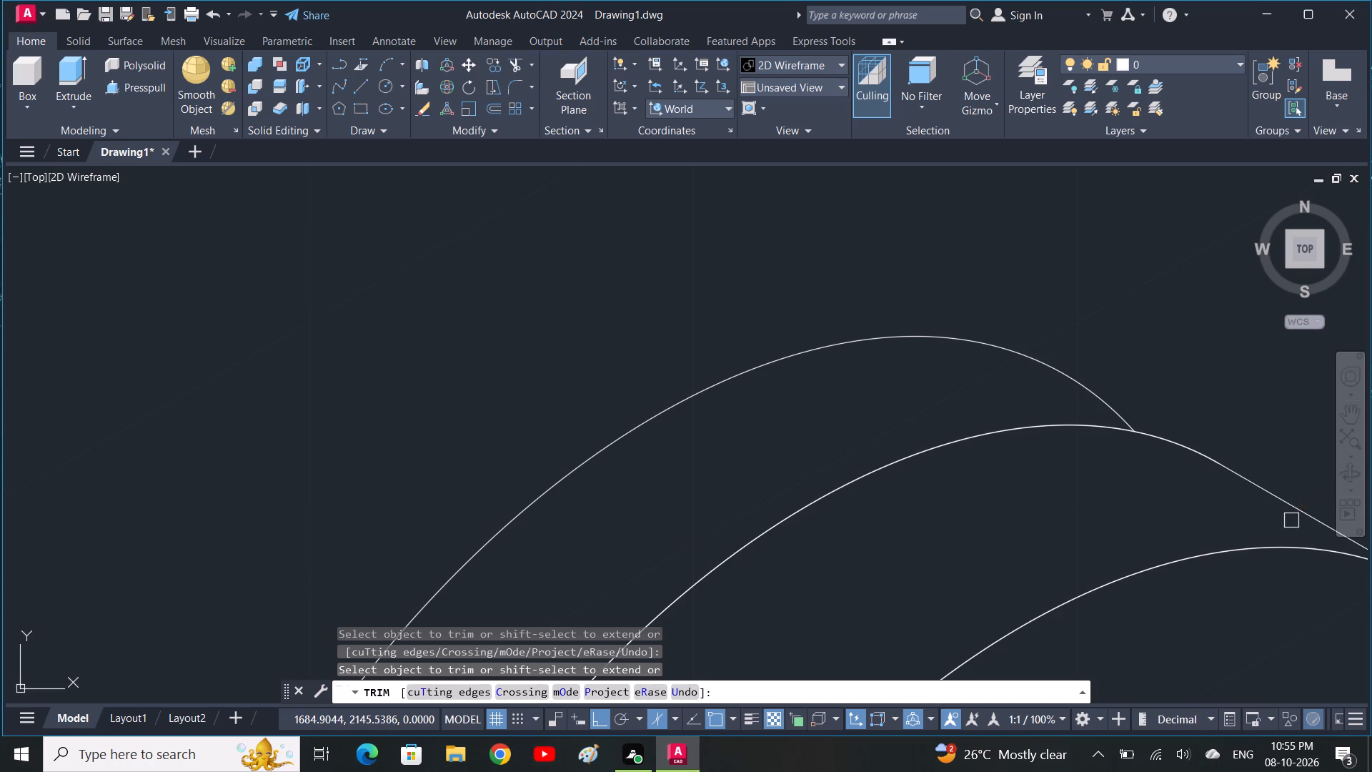
scroll(1276, 529, "down", 1)
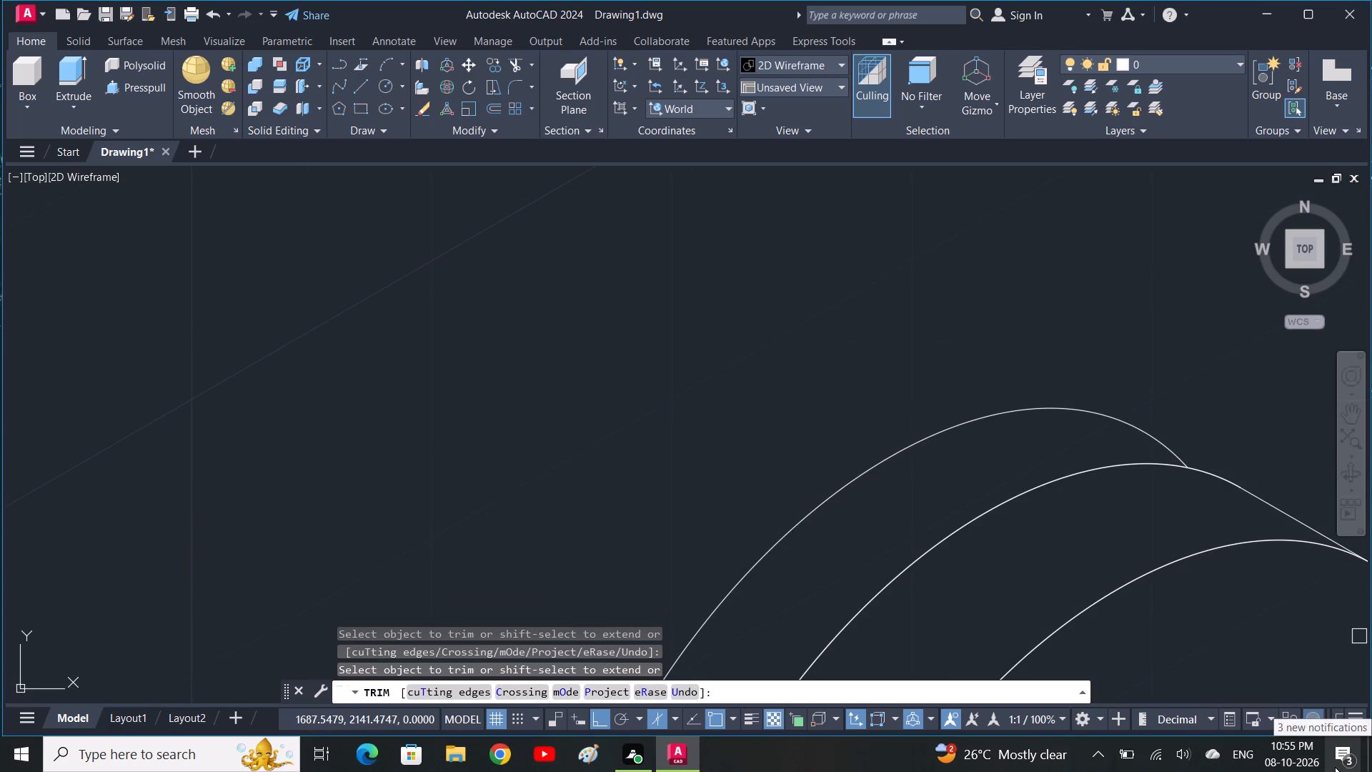
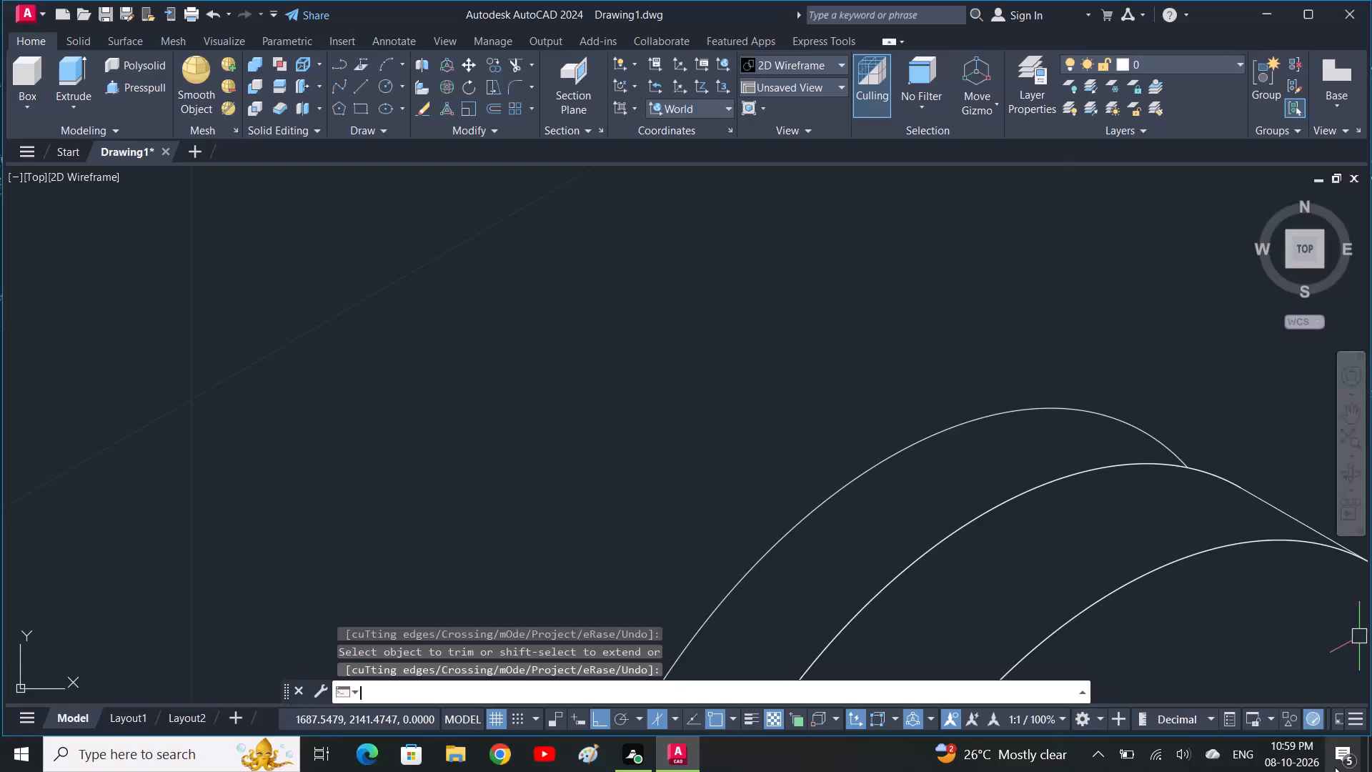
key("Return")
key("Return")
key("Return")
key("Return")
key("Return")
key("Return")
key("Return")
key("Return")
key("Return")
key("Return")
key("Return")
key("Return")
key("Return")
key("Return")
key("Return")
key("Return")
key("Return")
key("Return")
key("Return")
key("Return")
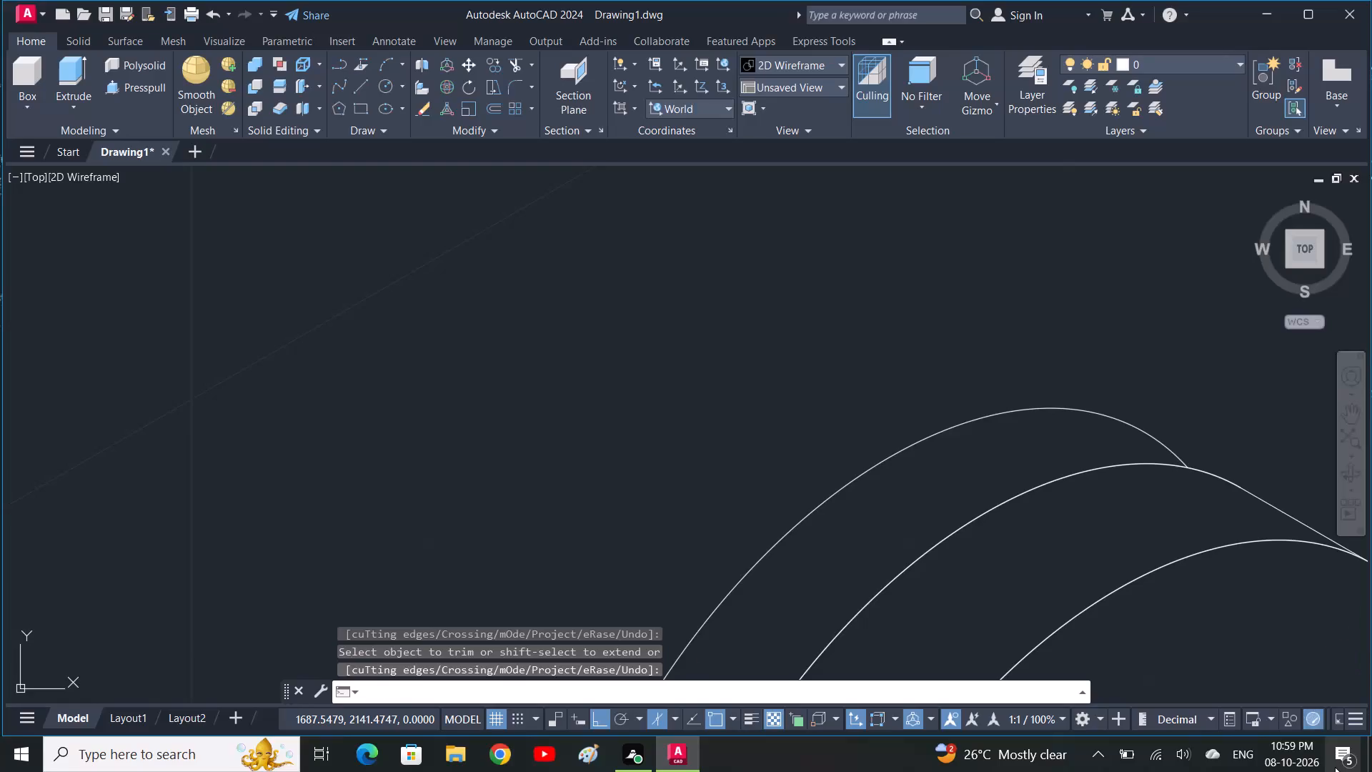
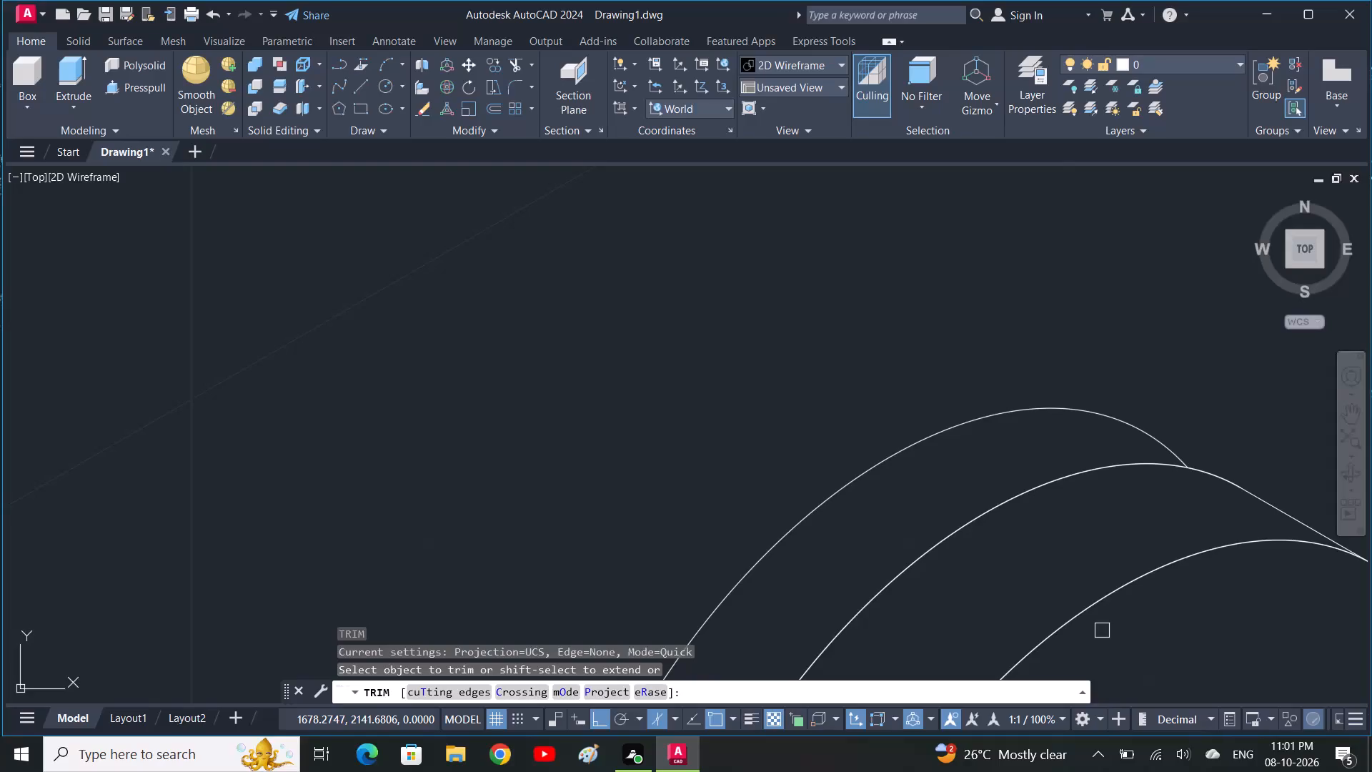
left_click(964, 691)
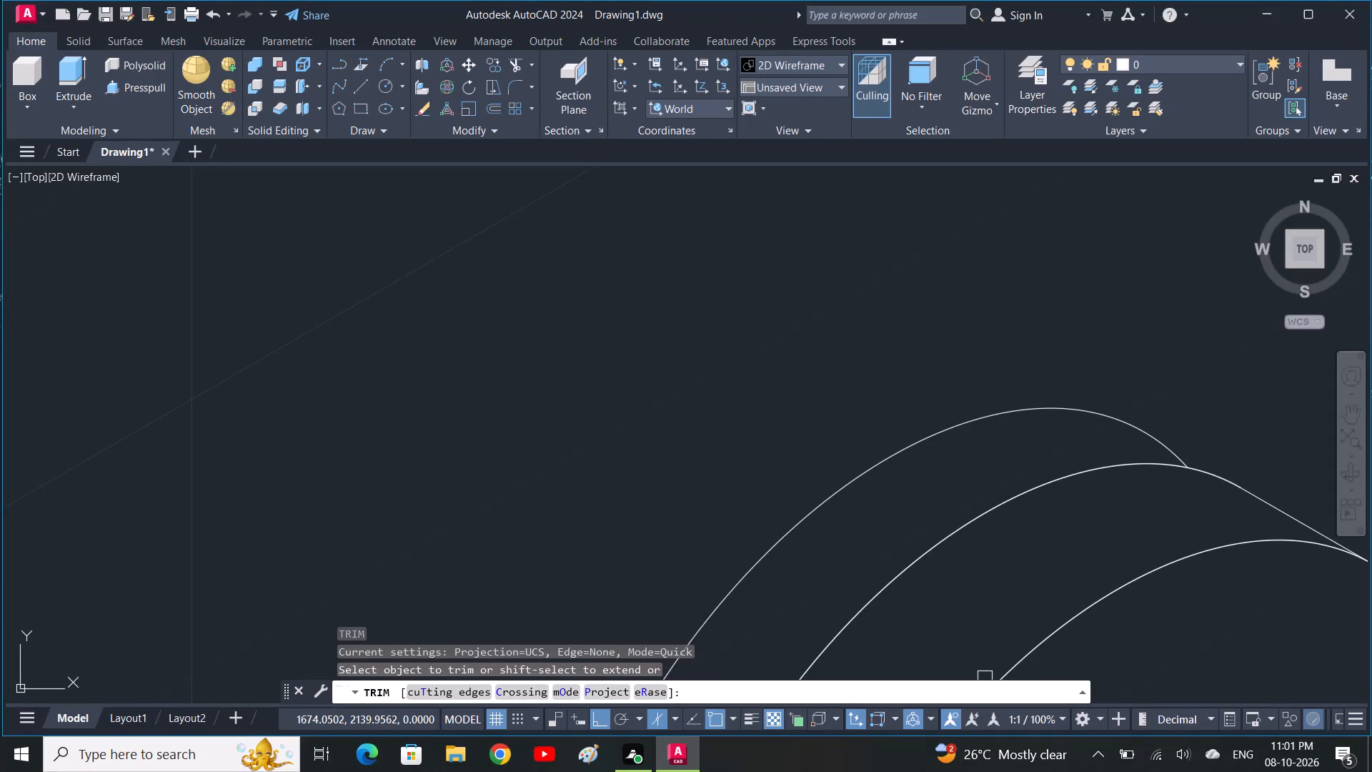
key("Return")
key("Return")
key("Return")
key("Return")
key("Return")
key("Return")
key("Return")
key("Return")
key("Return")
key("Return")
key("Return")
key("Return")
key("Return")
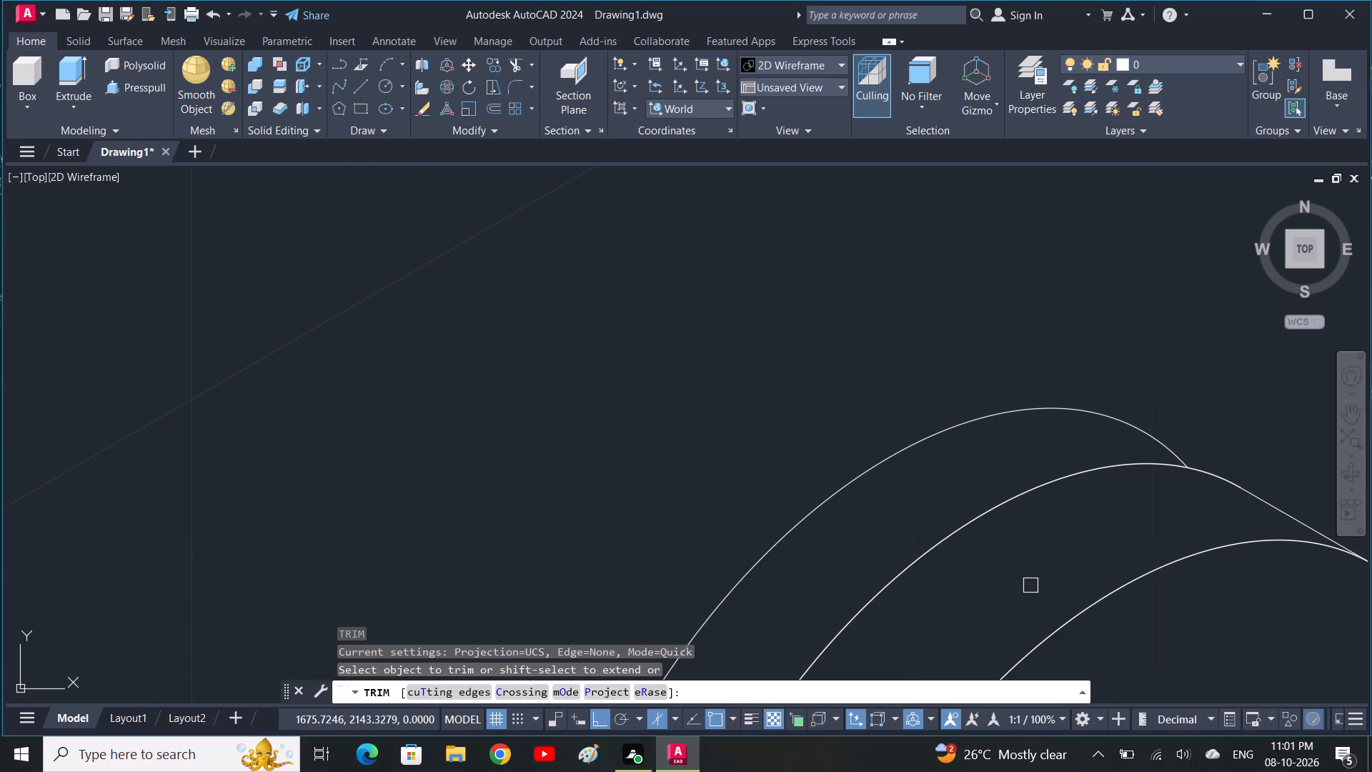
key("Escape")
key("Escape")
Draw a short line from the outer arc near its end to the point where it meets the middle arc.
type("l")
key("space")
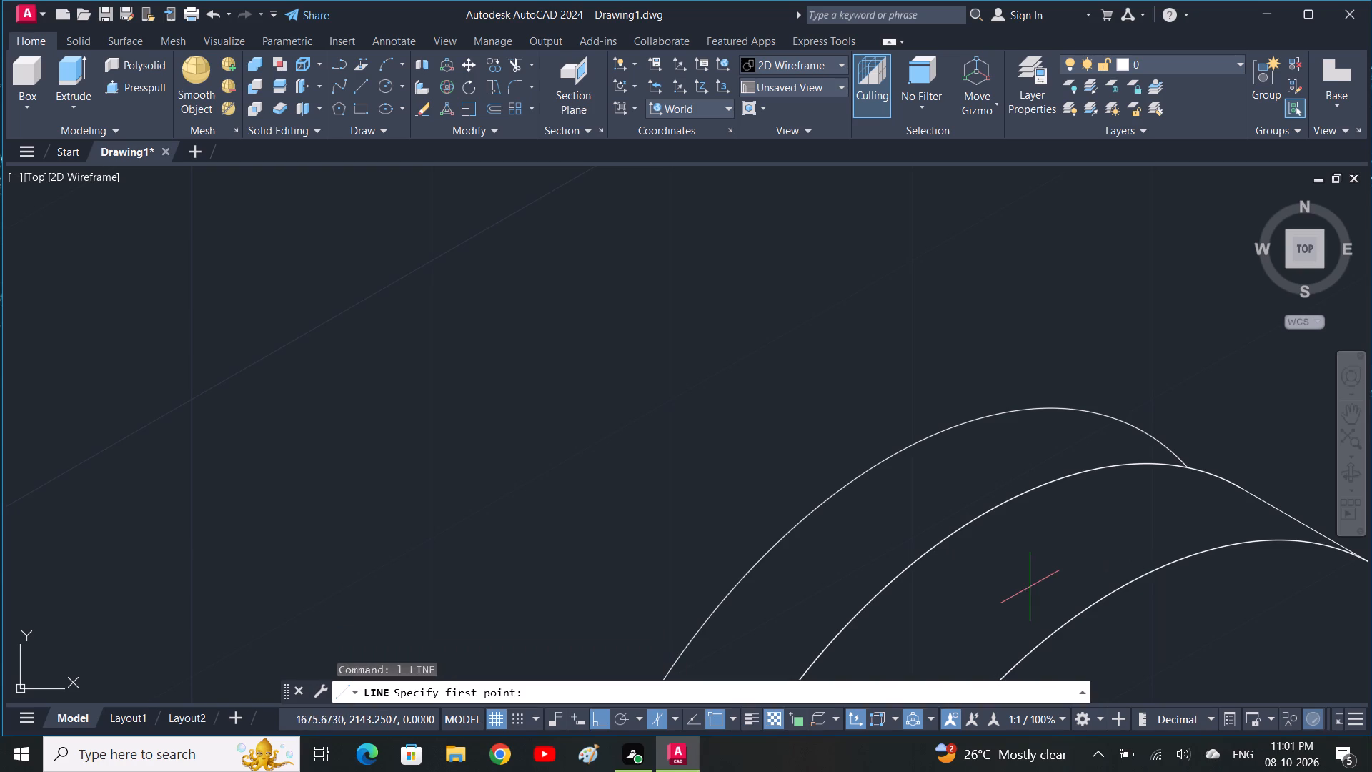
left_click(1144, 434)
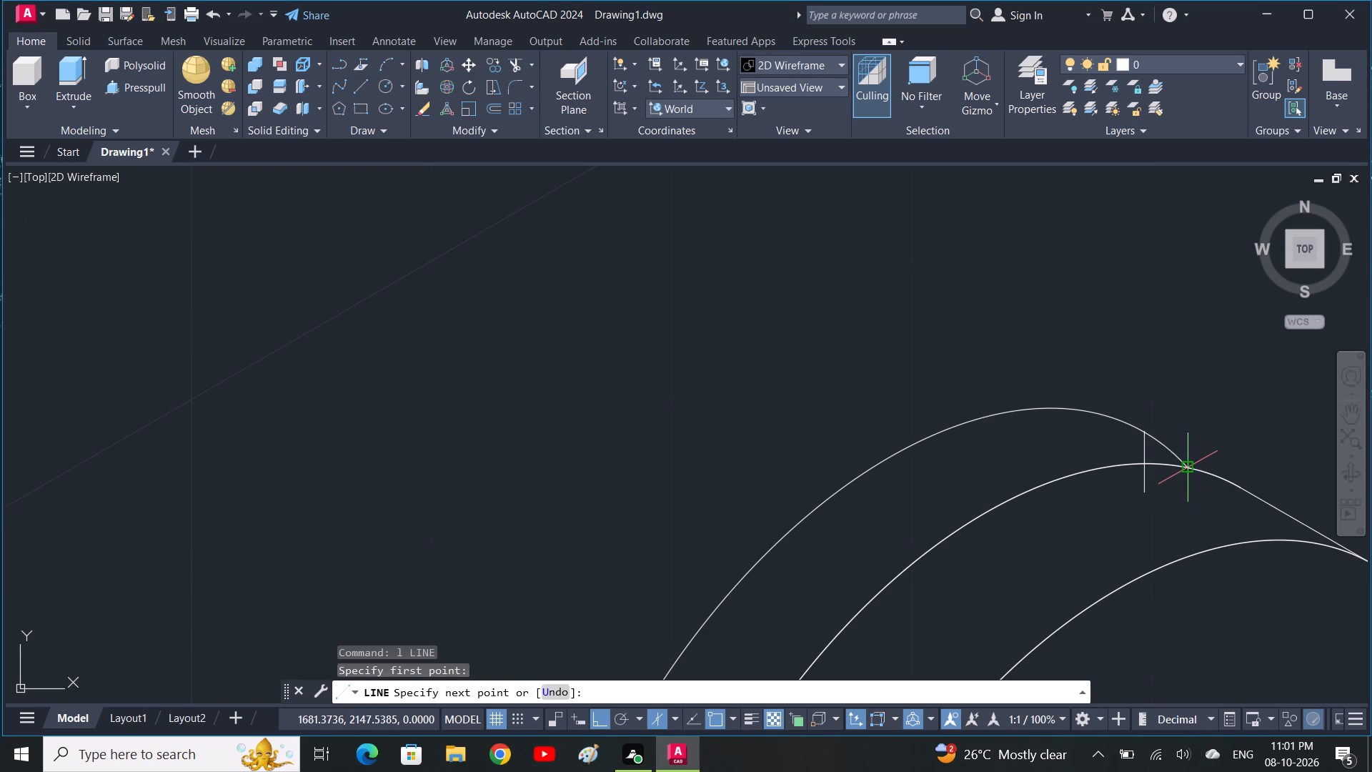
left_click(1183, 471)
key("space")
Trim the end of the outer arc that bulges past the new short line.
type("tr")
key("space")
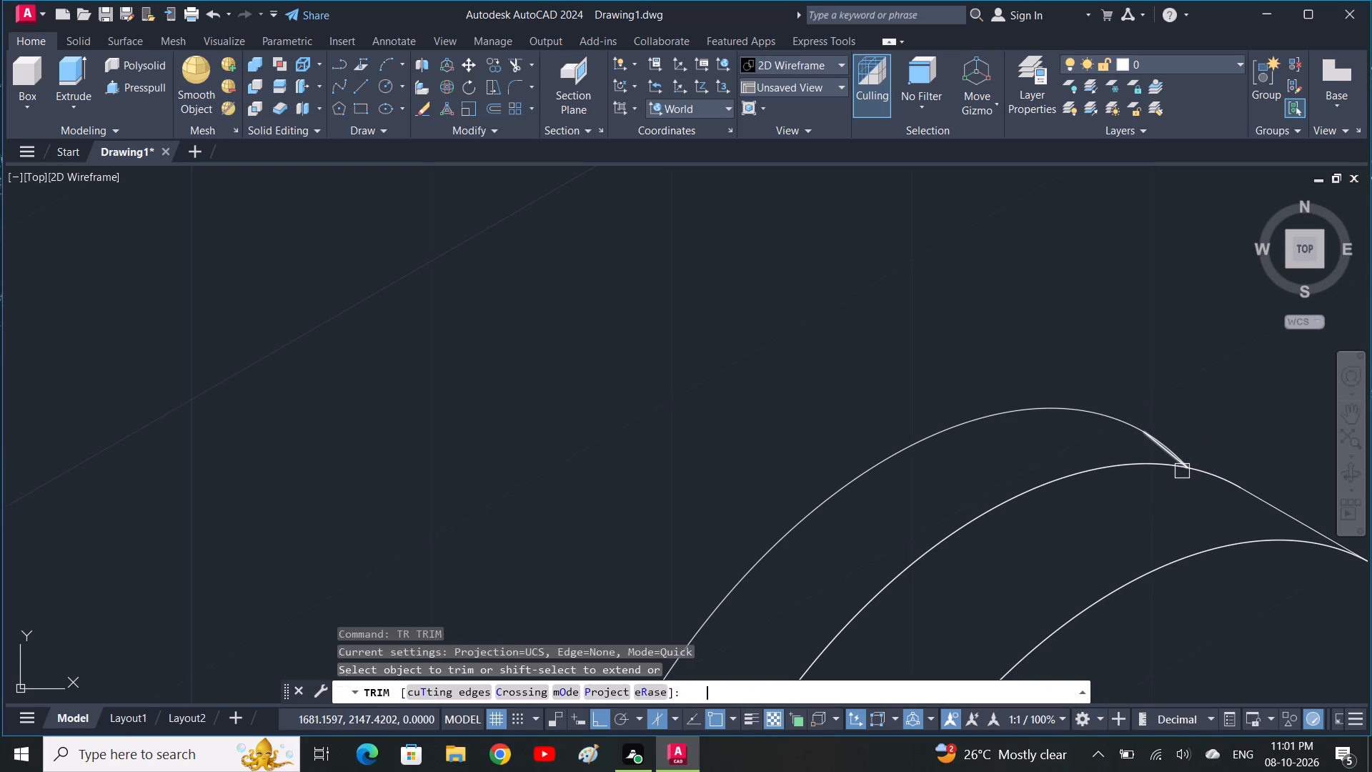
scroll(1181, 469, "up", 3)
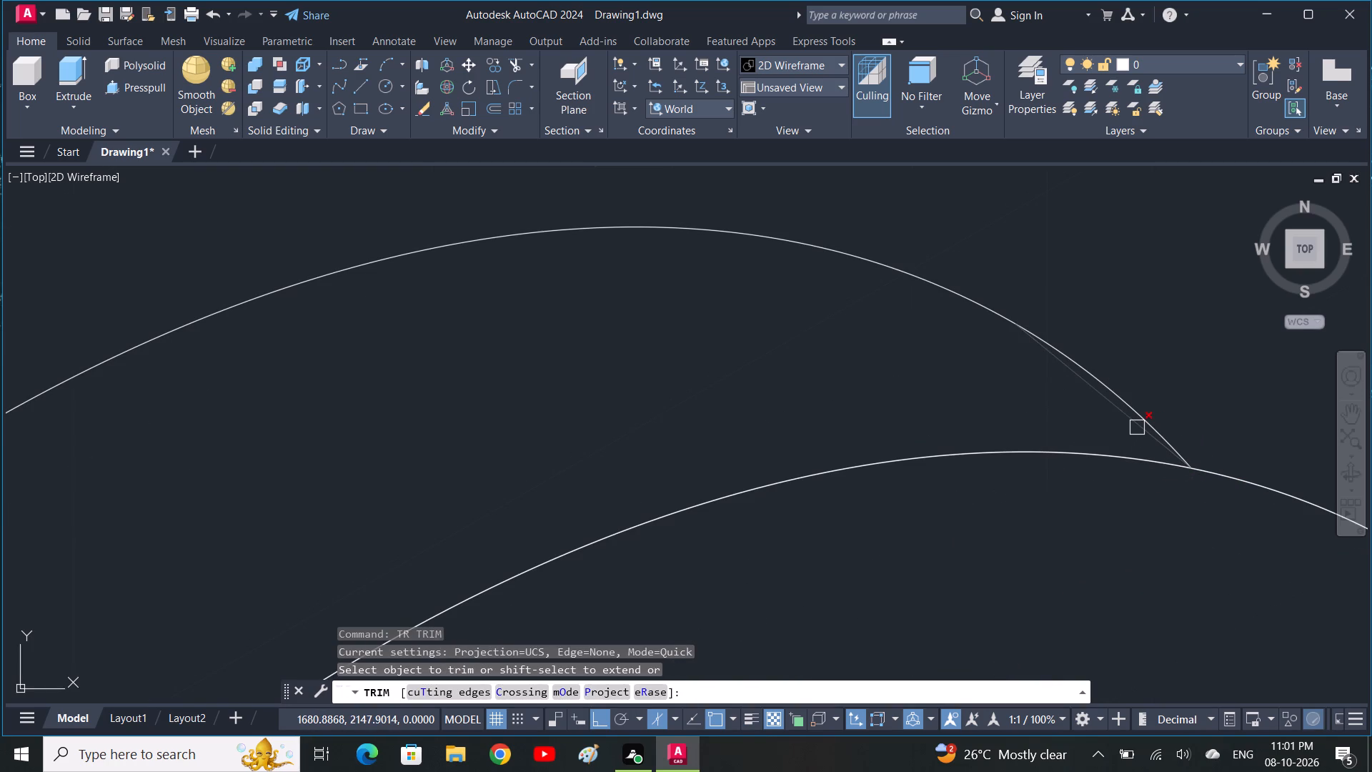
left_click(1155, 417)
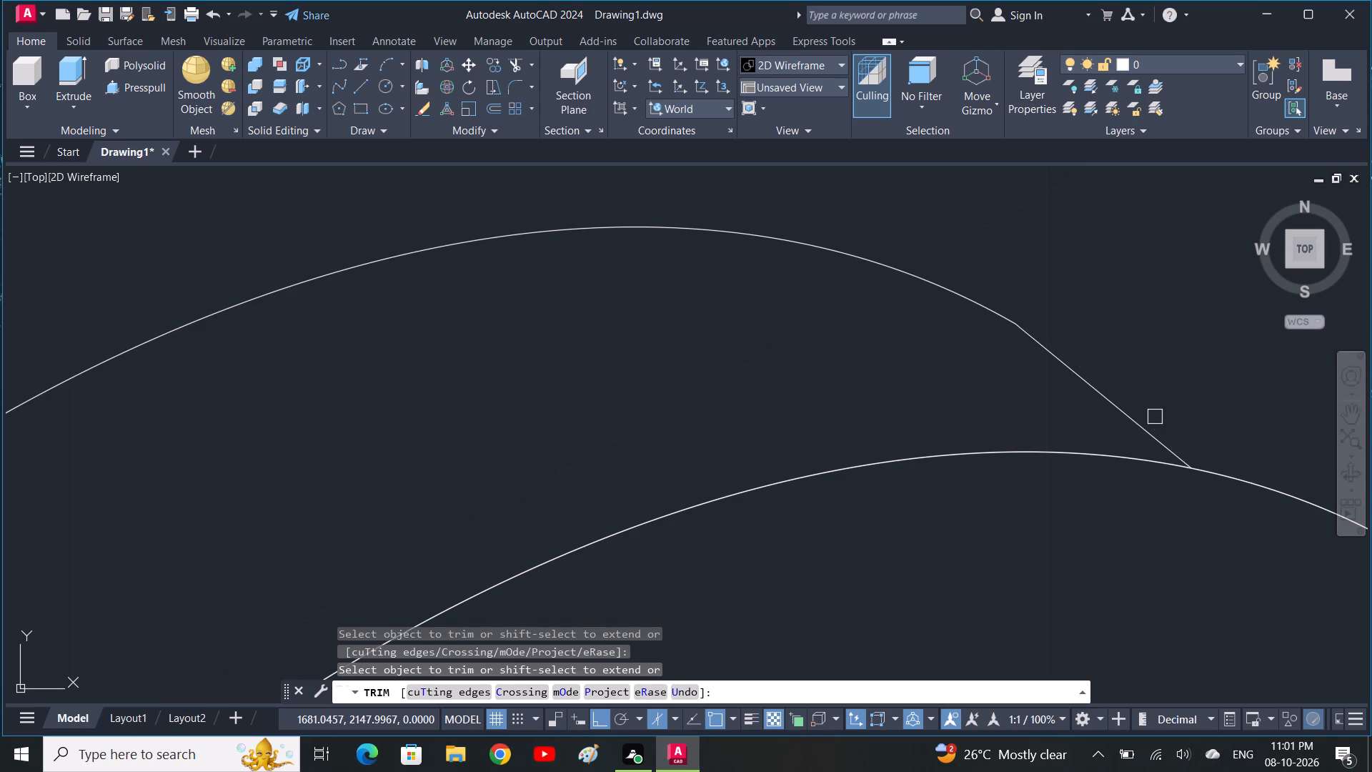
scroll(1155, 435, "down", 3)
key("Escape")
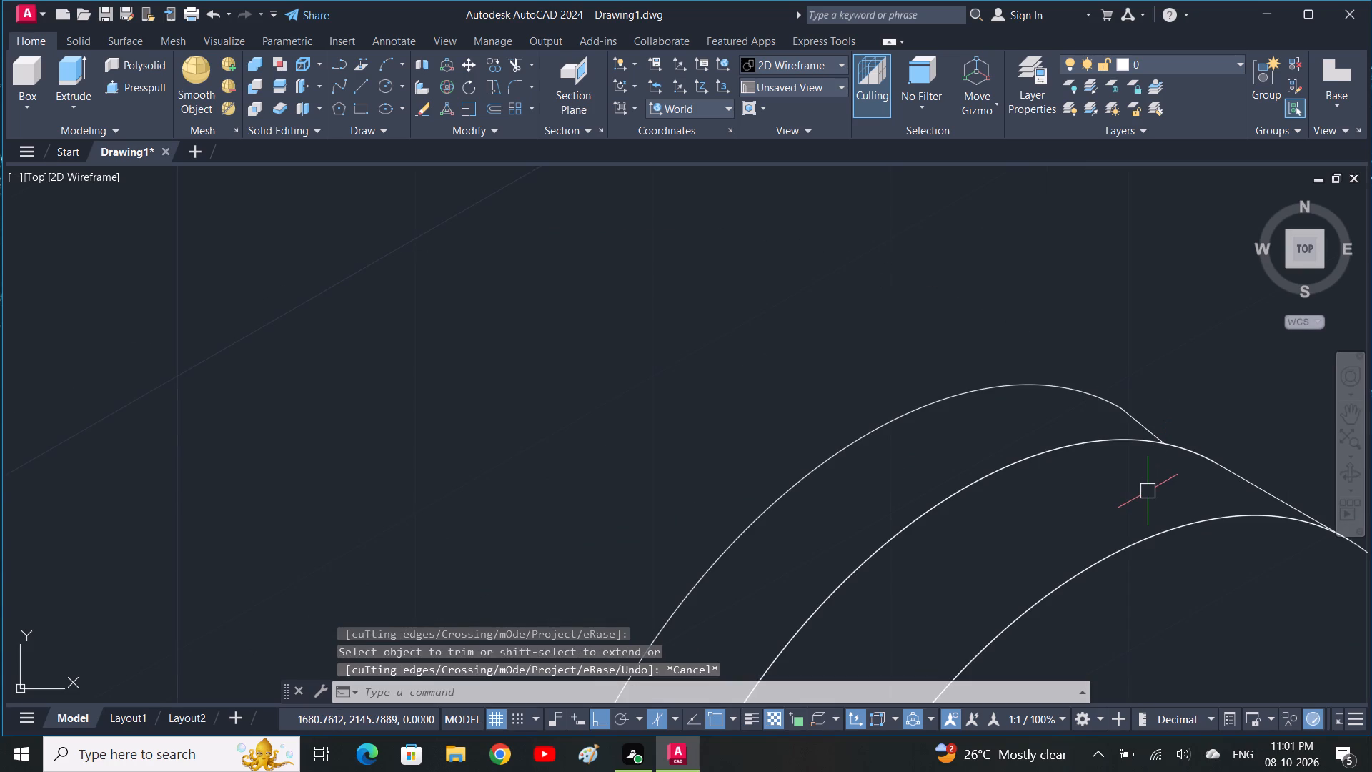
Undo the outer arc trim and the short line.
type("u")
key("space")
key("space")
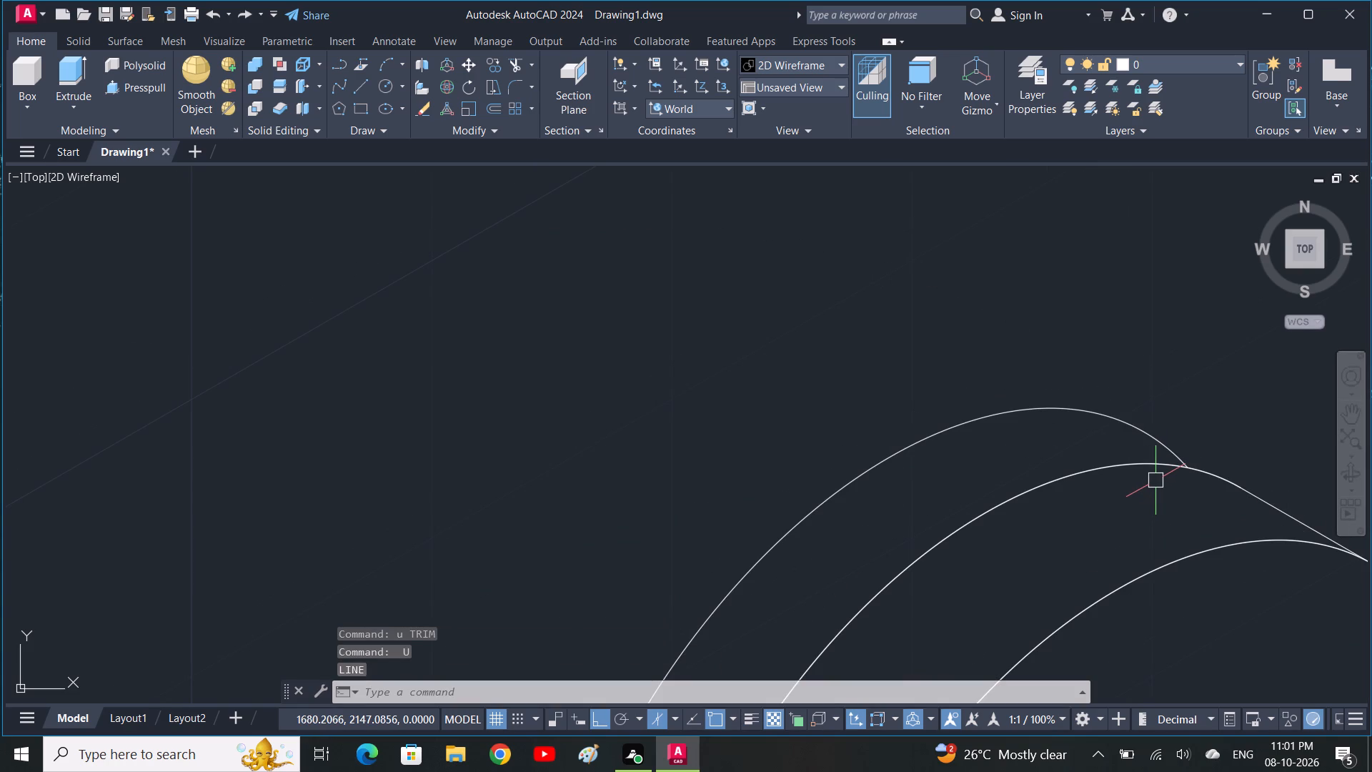
Draw a line from the outer arc down to the middle arc, switching to the left isoplane.
type("l")
key("space")
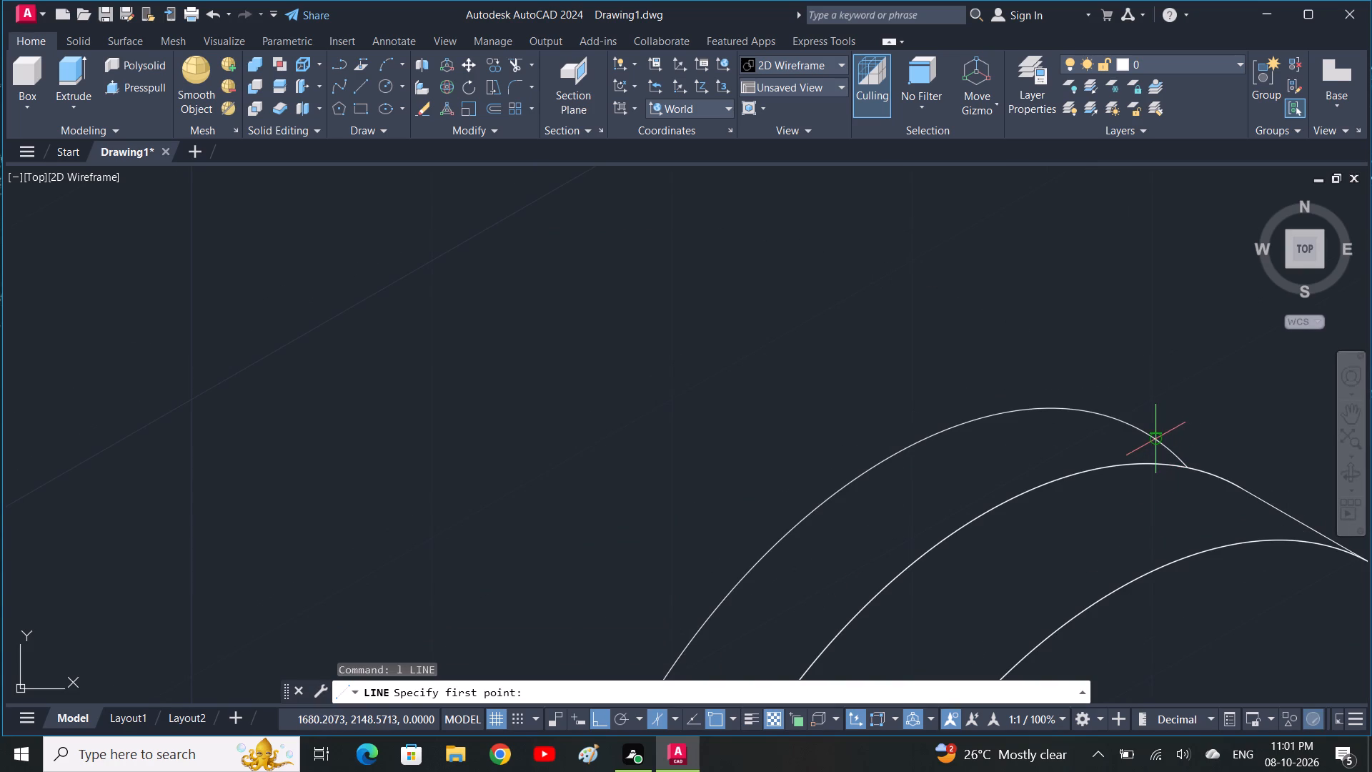
left_click(1161, 439)
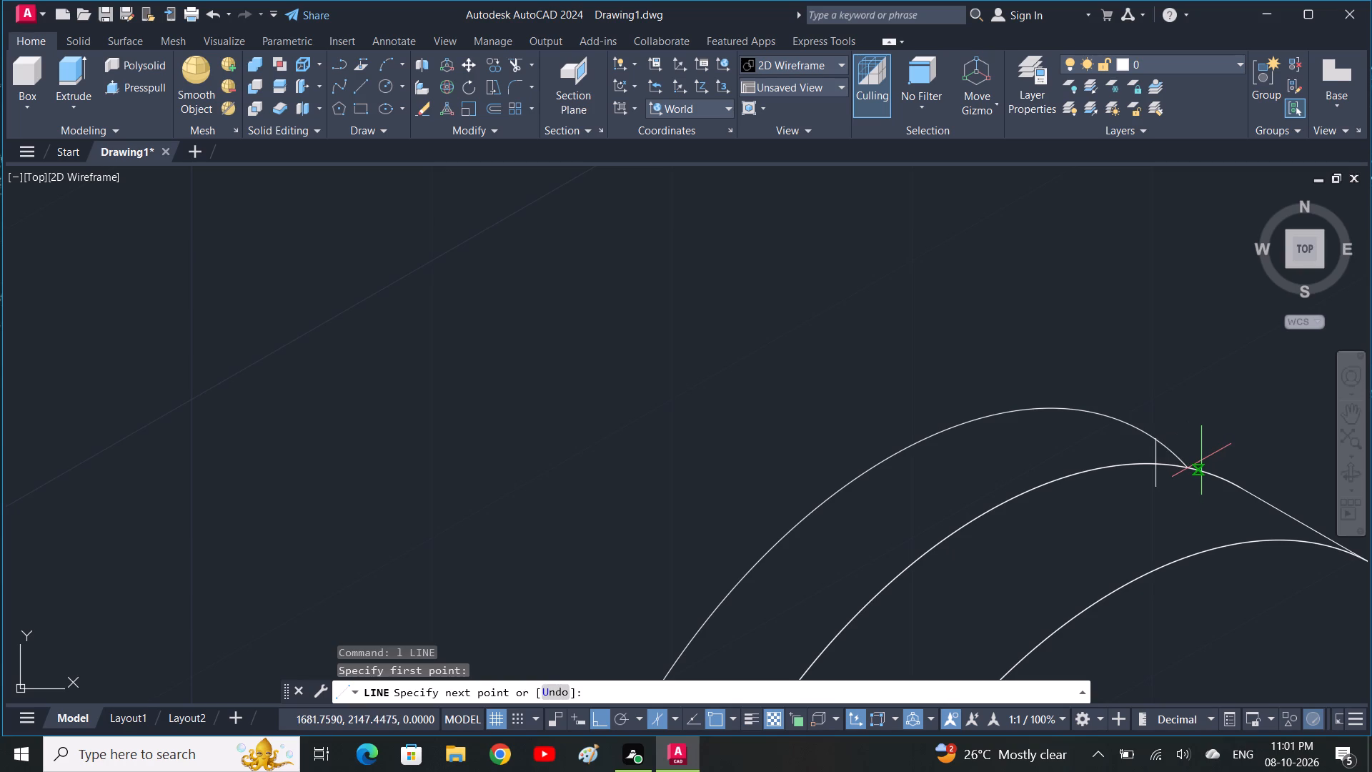
key("F5")
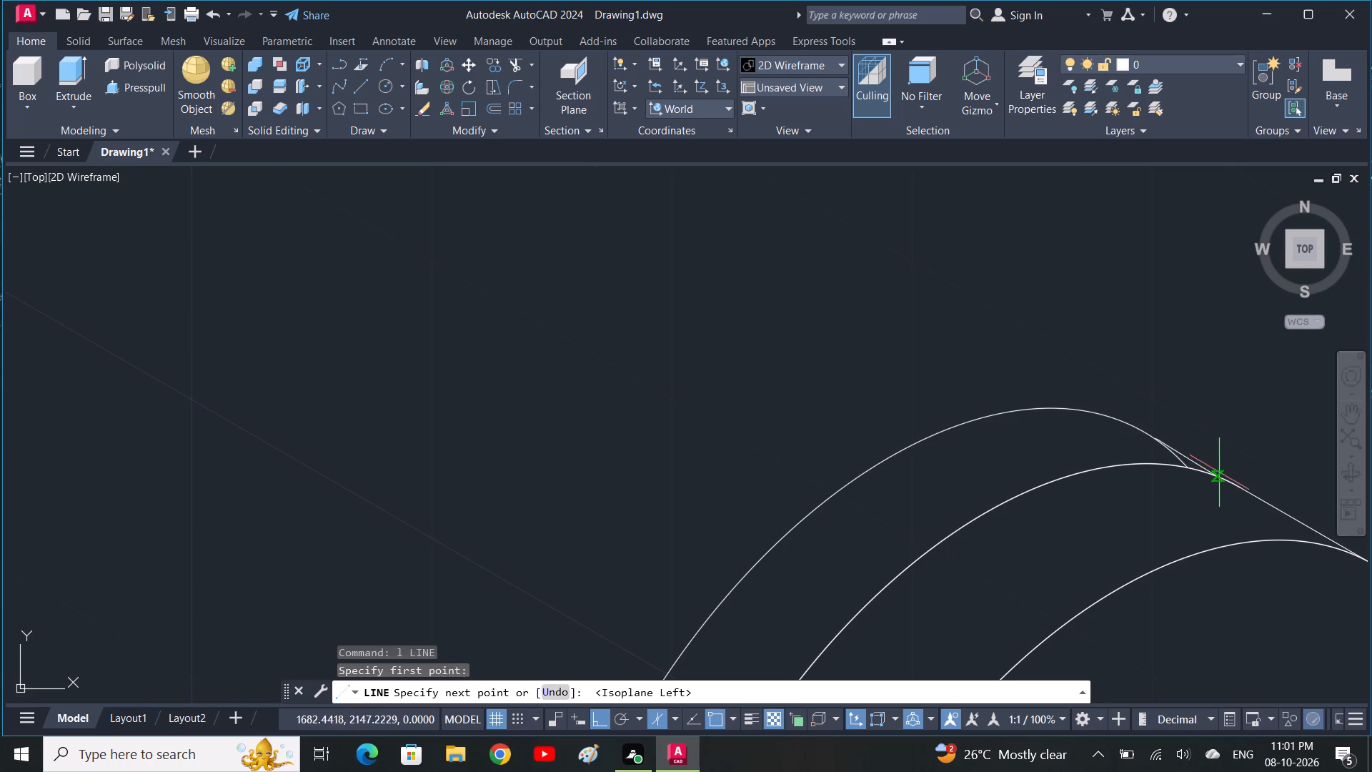
scroll(1226, 477, "up", 3)
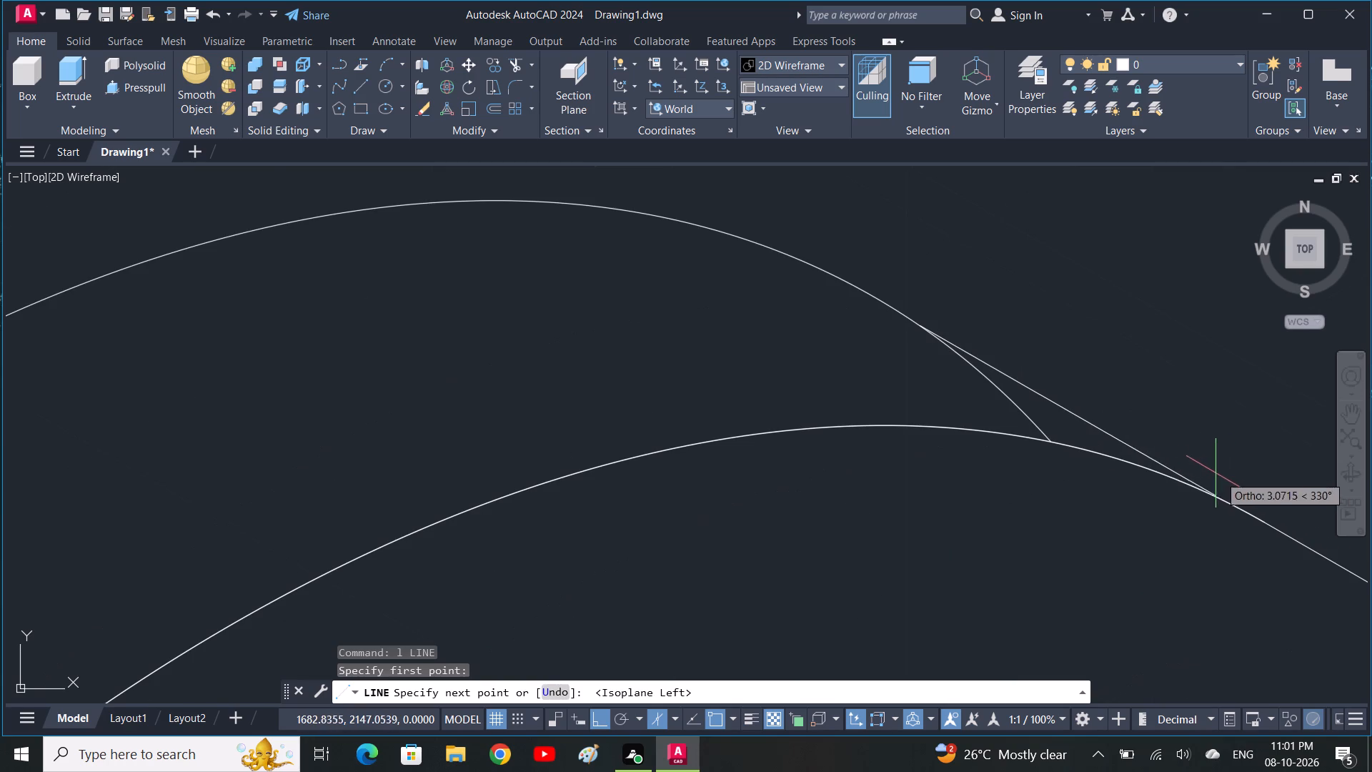
left_click(1130, 466)
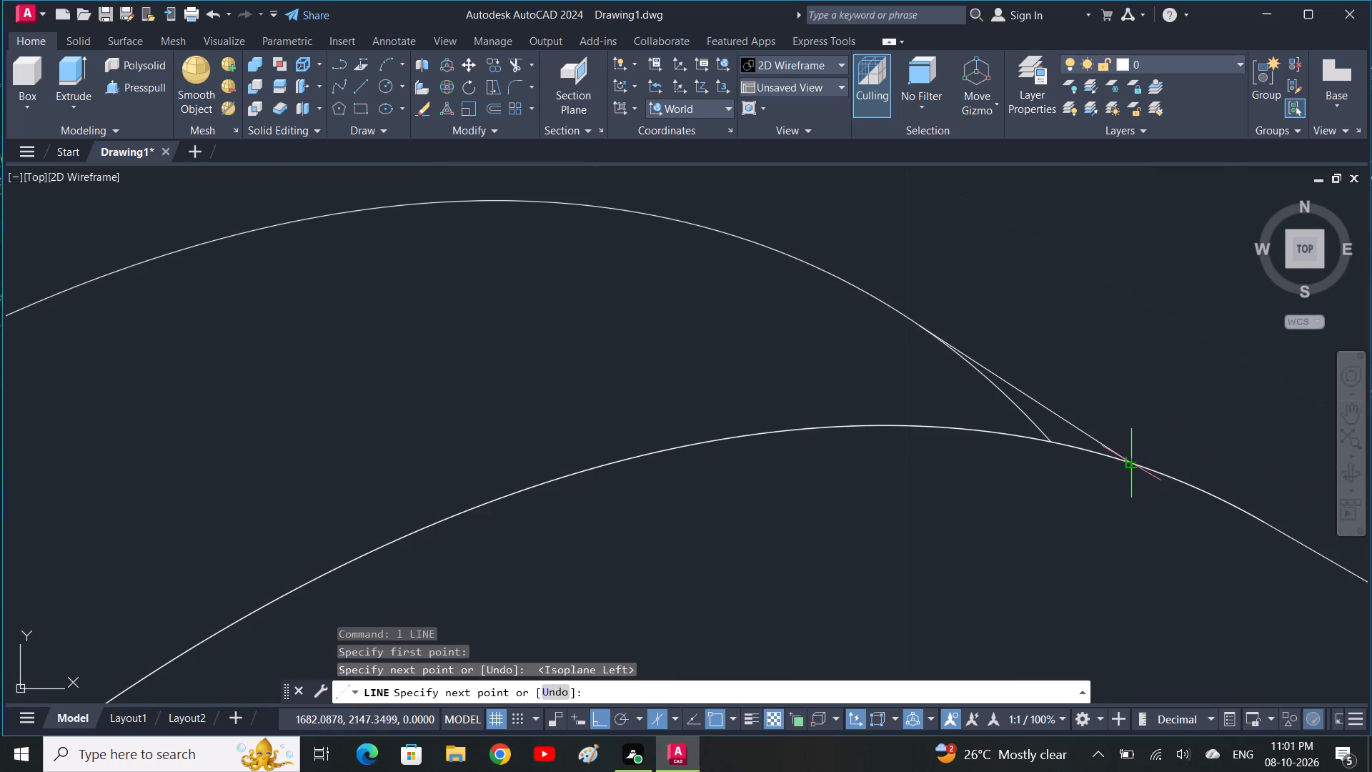
key("space")
Trim the leftover end of the outer arc beneath the new connecting line.
type("tr")
key("space")
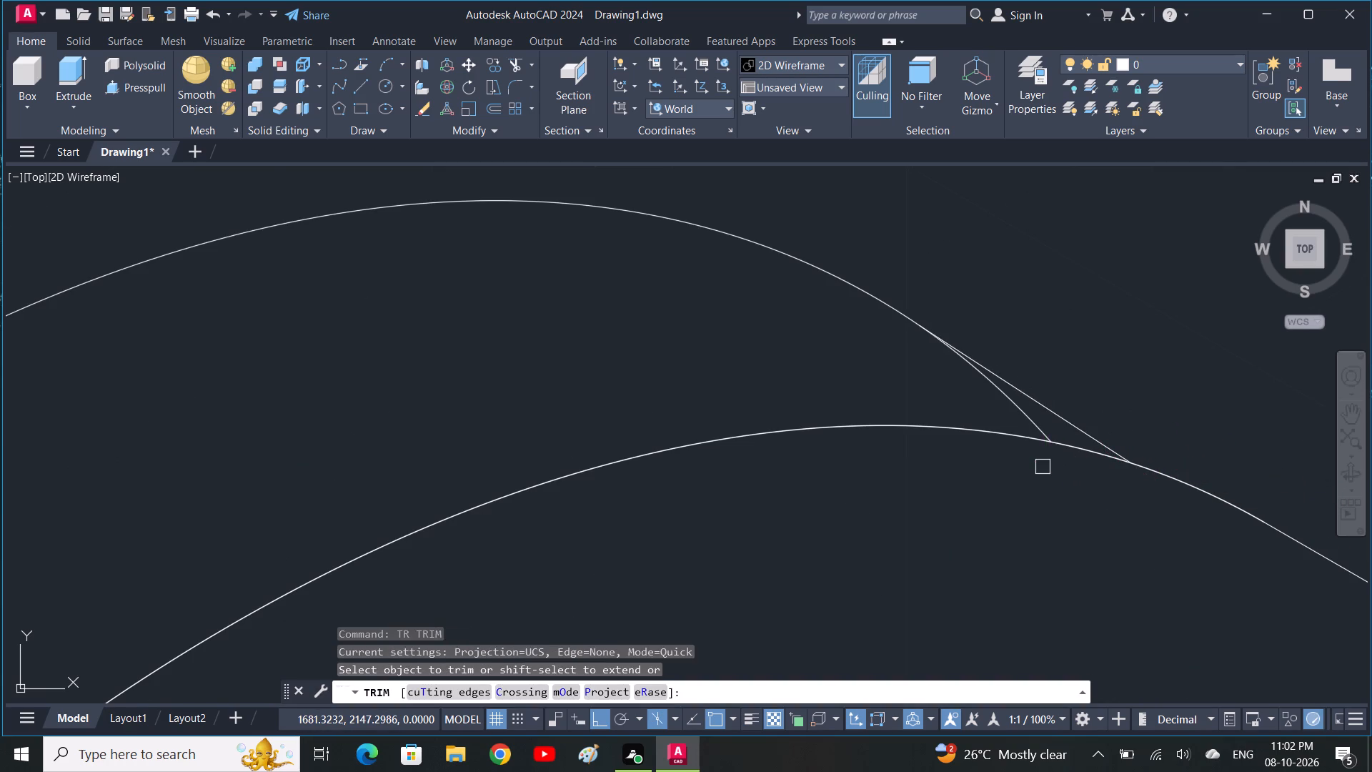
left_click(1018, 412)
Trim the rear arc of the neighbouring rounded boss where it runs across the upright rounded lug.
scroll(1018, 415, "down", 4)
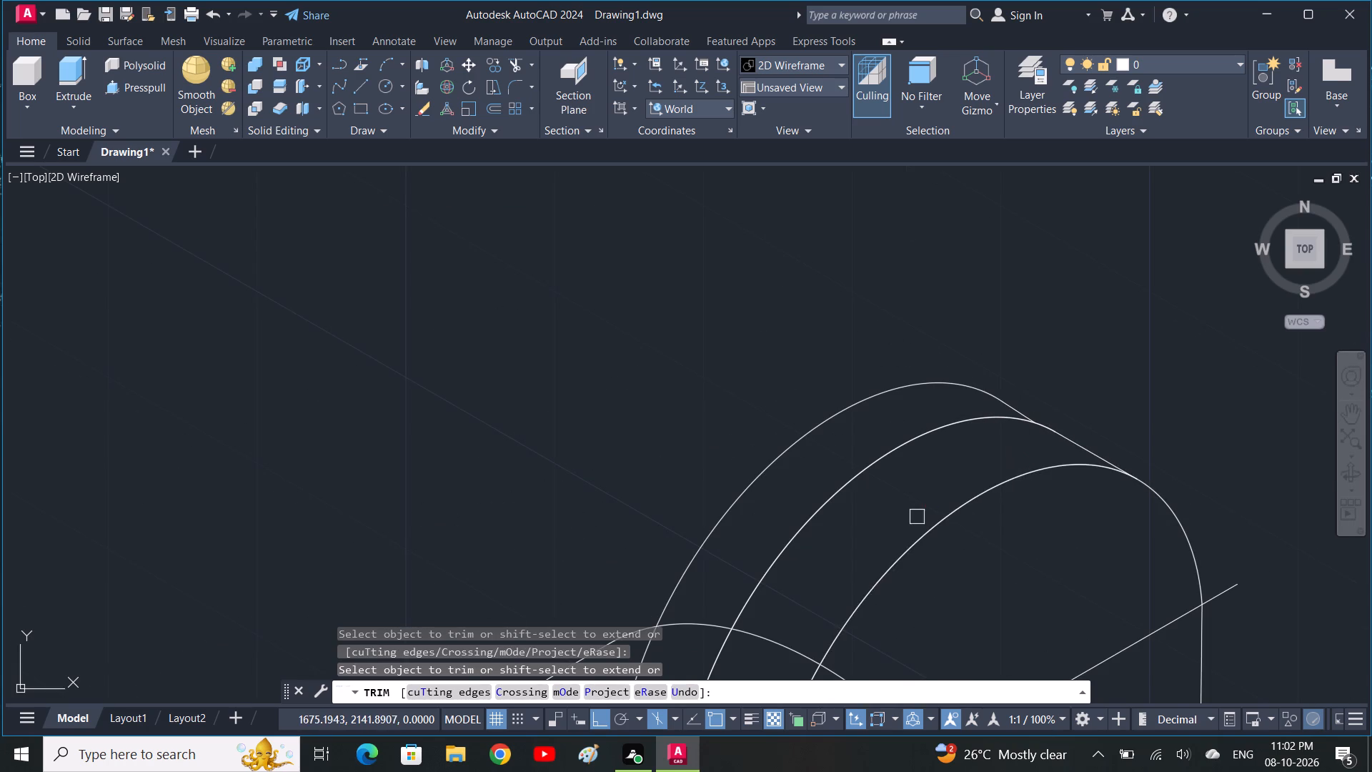
scroll(917, 517, "down", 1)
middle_click_drag(842, 584, 887, 515)
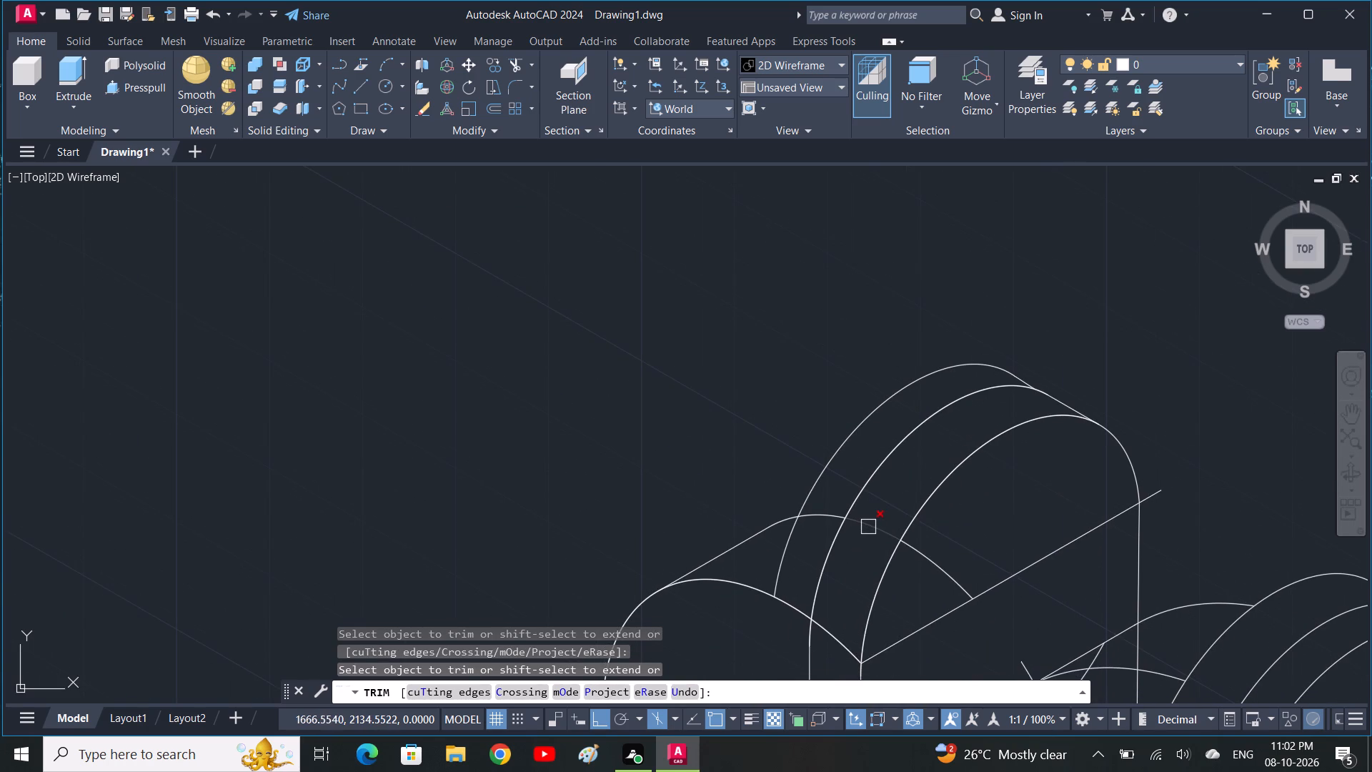
scroll(873, 527, "down", 1)
left_click(880, 531)
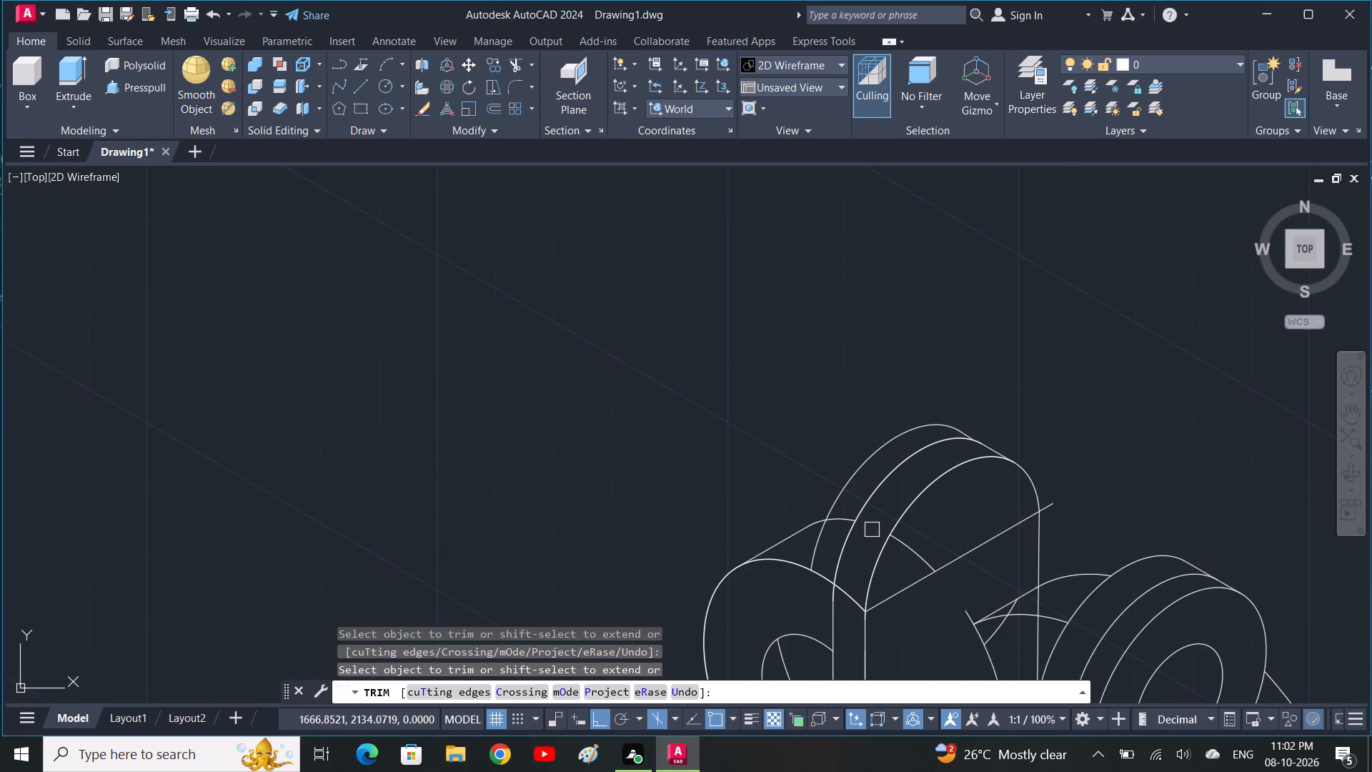
left_click(846, 517)
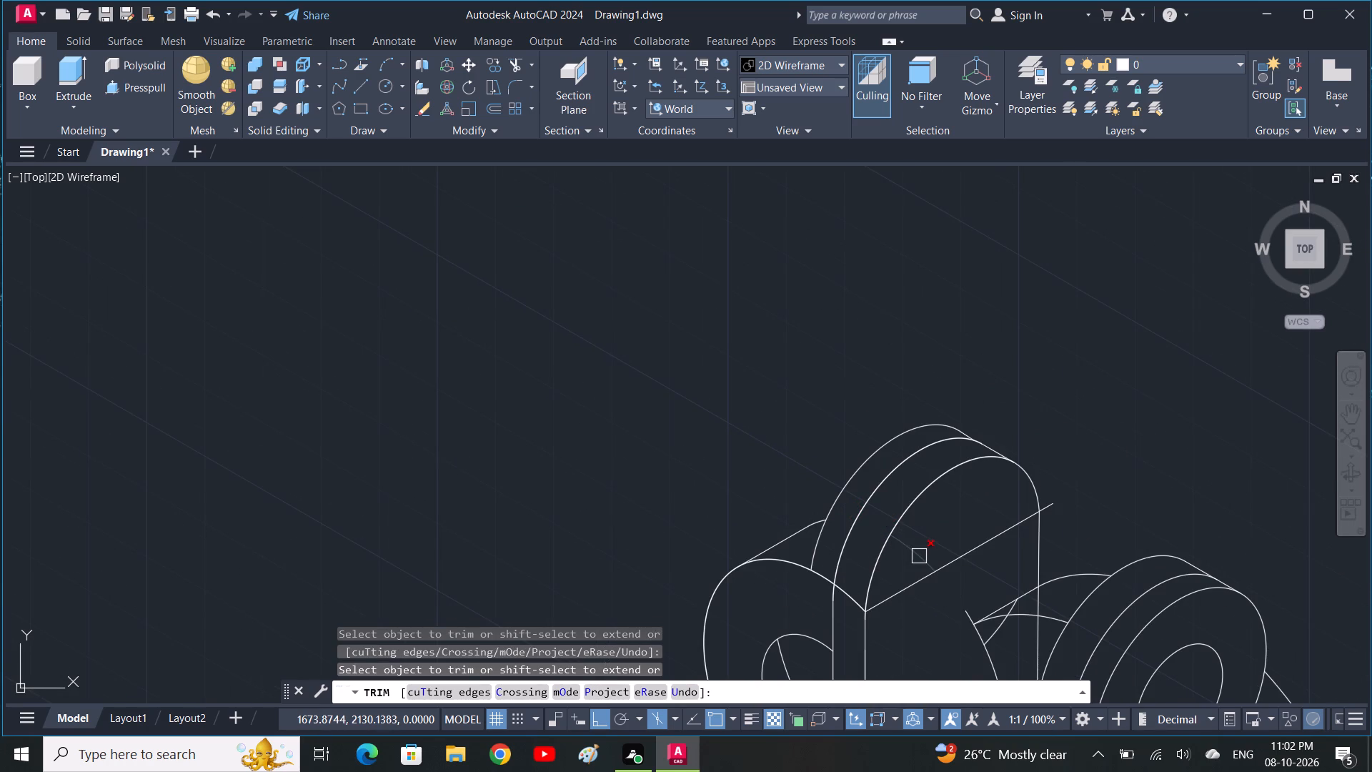
left_click(919, 556)
Trim the diagonal line crossing the upright lug's front face and its stub beyond the lug's straight edge.
left_click(967, 550)
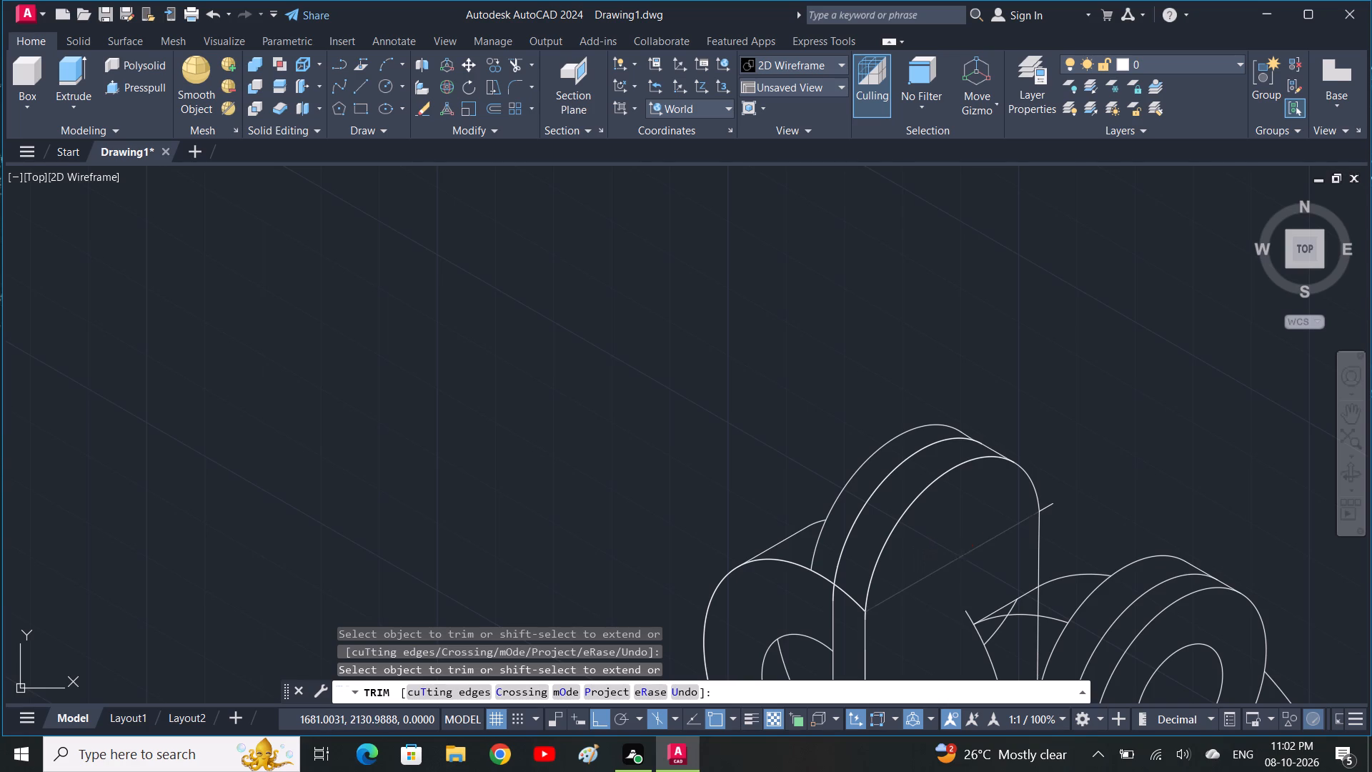
scroll(1056, 516, "up", 2)
left_click(1040, 492)
scroll(1040, 493, "down", 4)
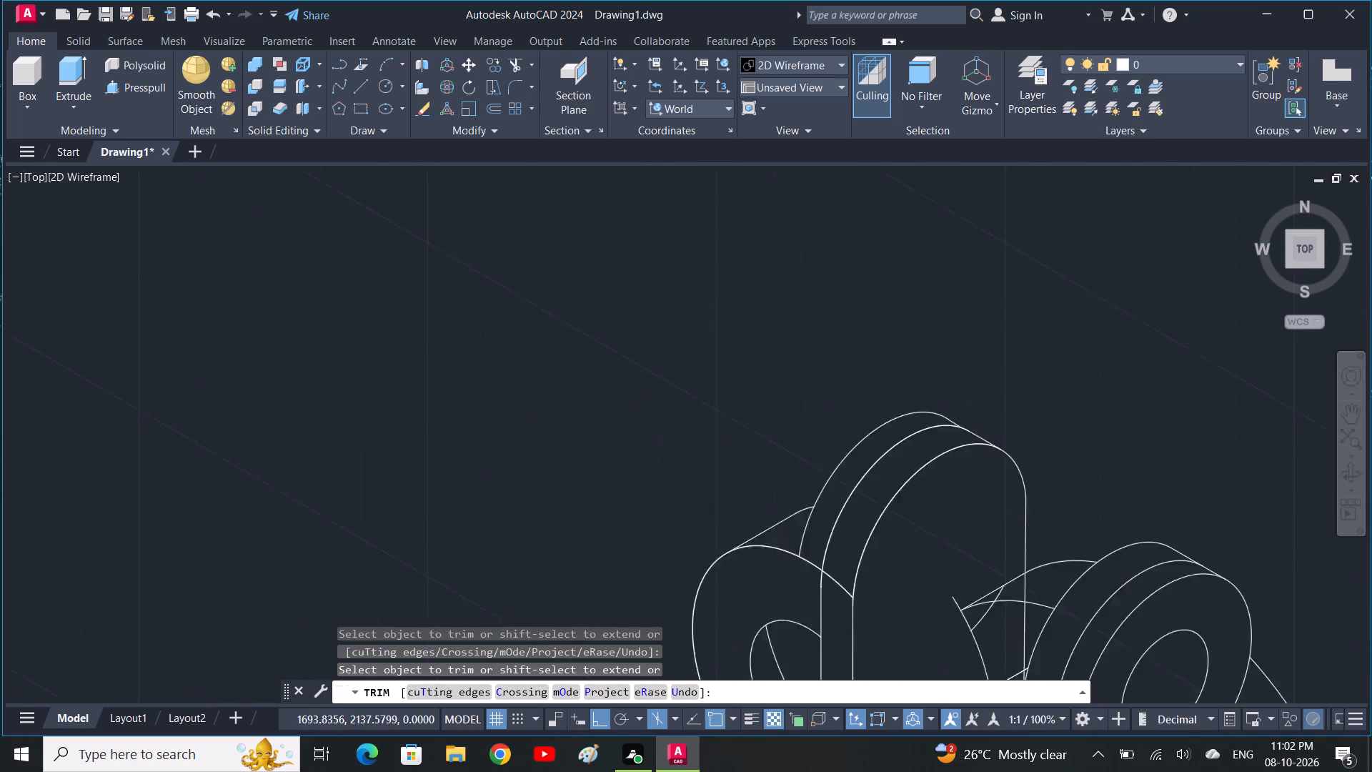
Trim the curves and line ends of the adjacent ring boss that overlap the upright lug's front face.
scroll(1019, 573, "up", 2)
left_click_drag(1020, 455, 1023, 502)
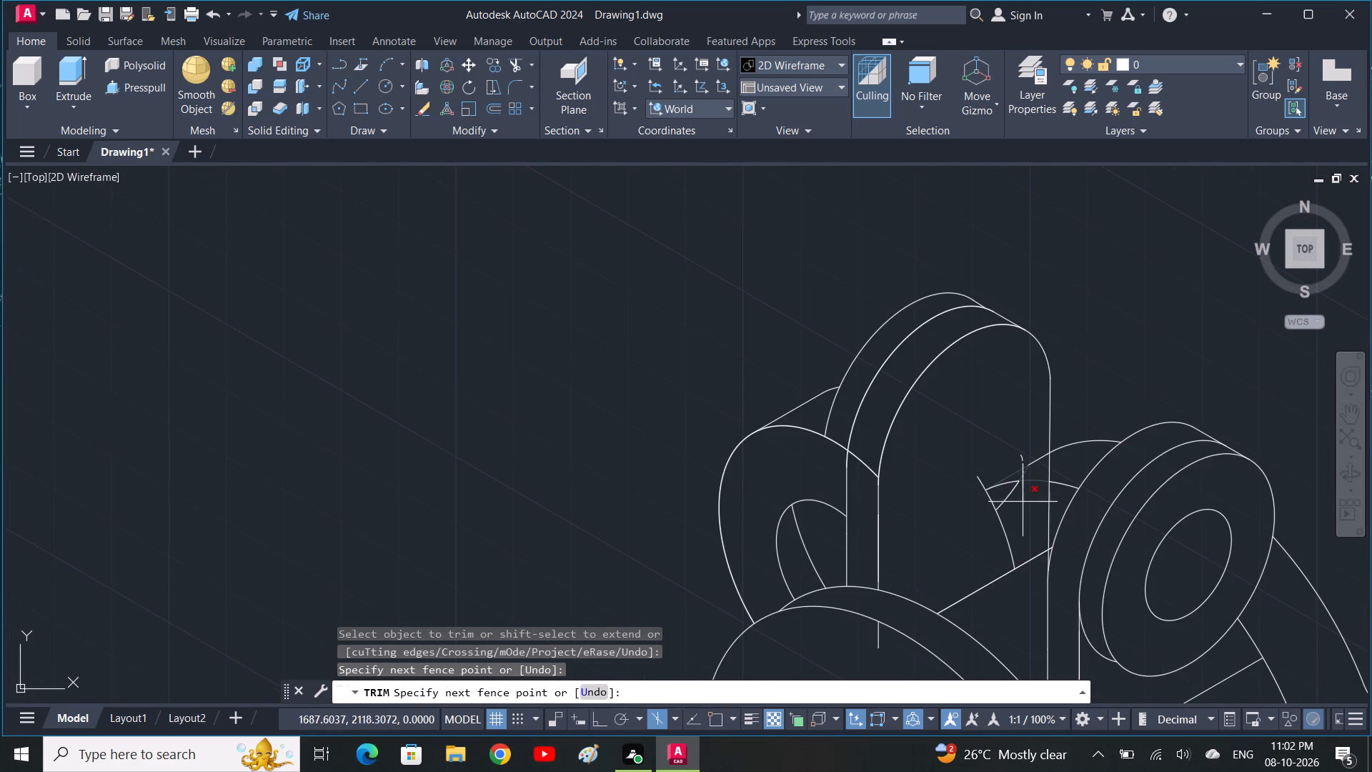
left_click_drag(1023, 502, 1008, 495)
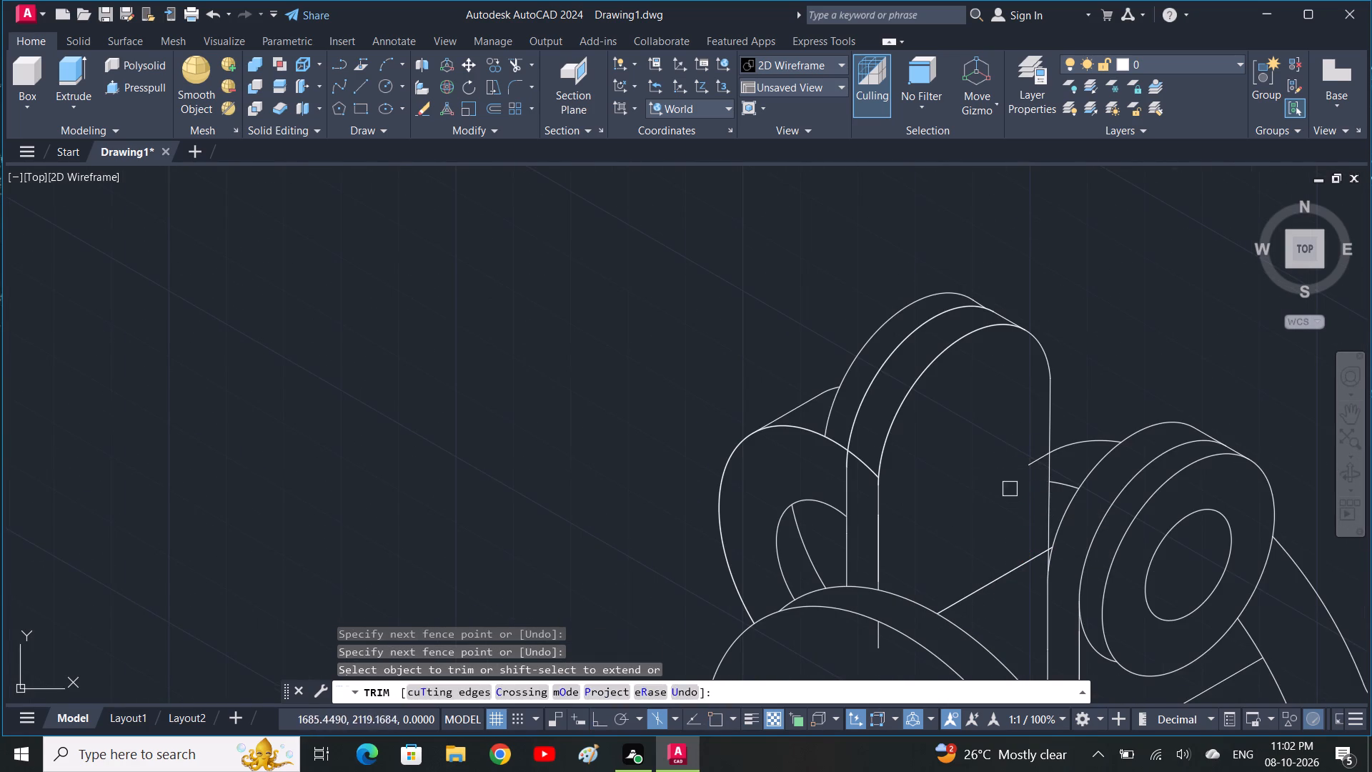
left_click_drag(1021, 446, 1039, 490)
scroll(1030, 486, "up", 3)
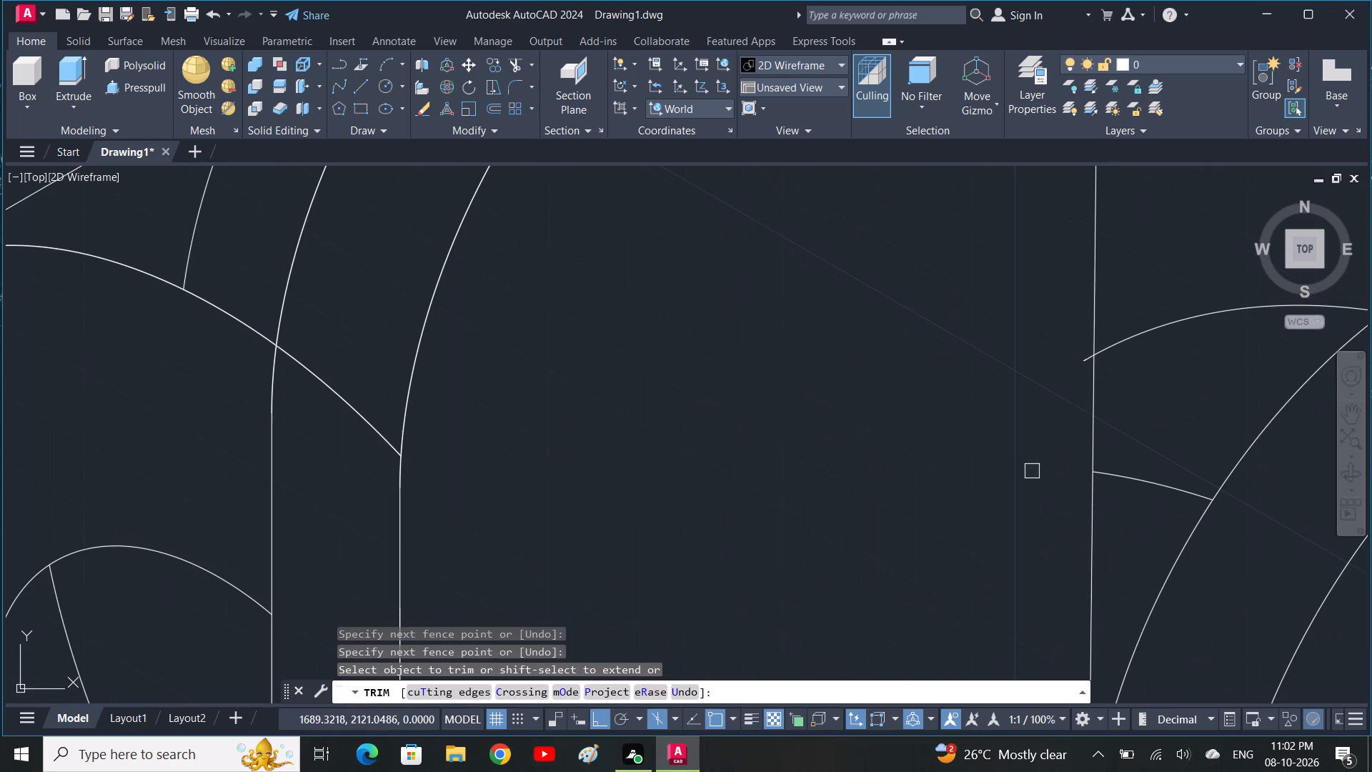
left_click(1078, 362)
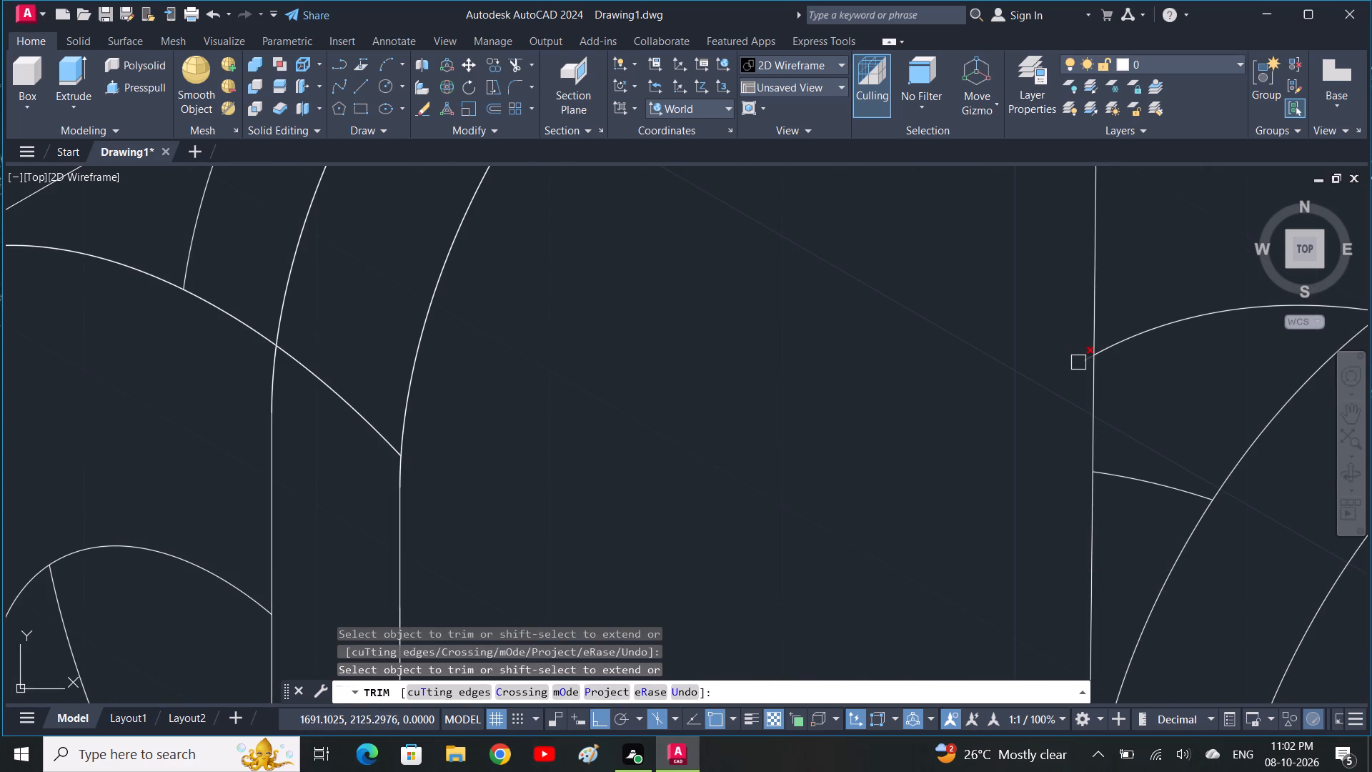
left_click(1078, 362)
scroll(1060, 408, "down", 2)
scroll(1010, 510, "down", 2)
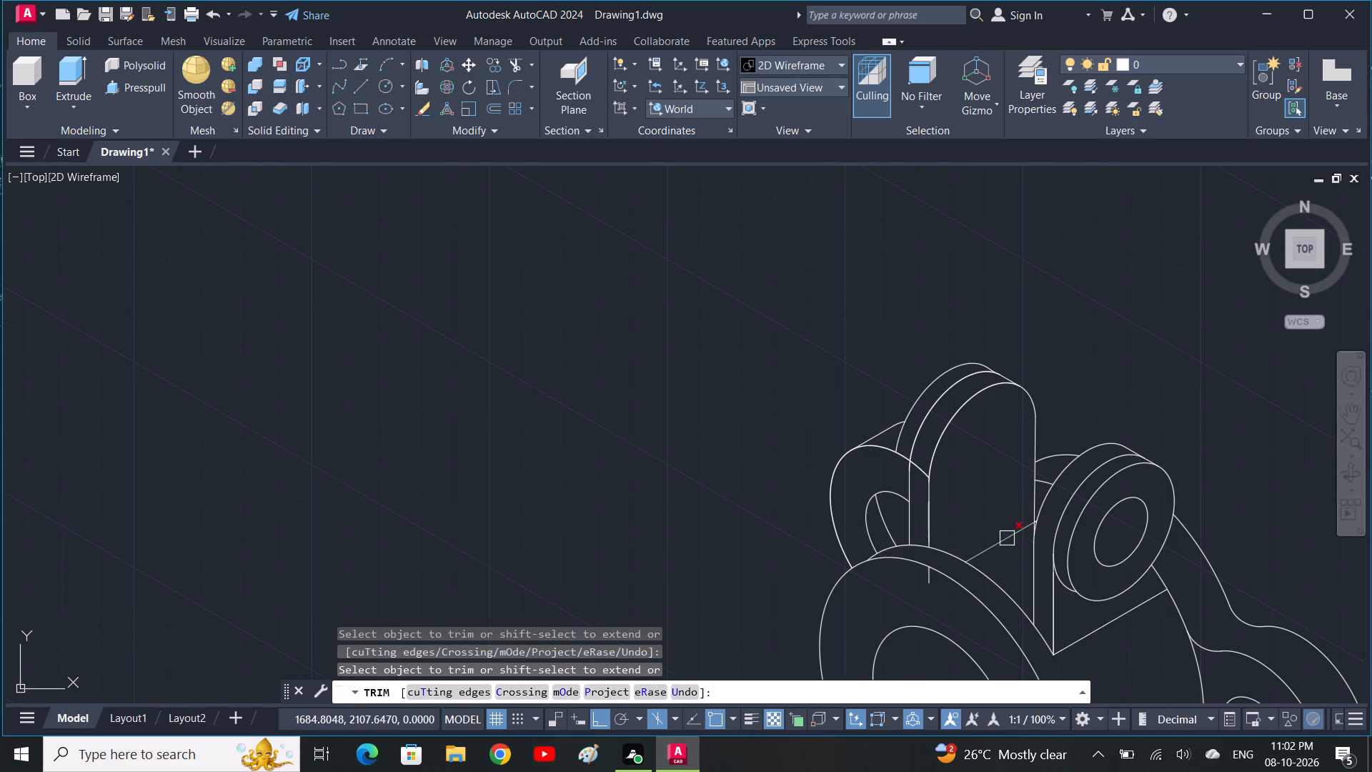
Trim the lug's vertical edge below the diagonal base line and that line's overshoot up to the ring boss arc.
scroll(1007, 538, "up", 5)
scroll(1007, 538, "down", 2)
scroll(1032, 526, "up", 2)
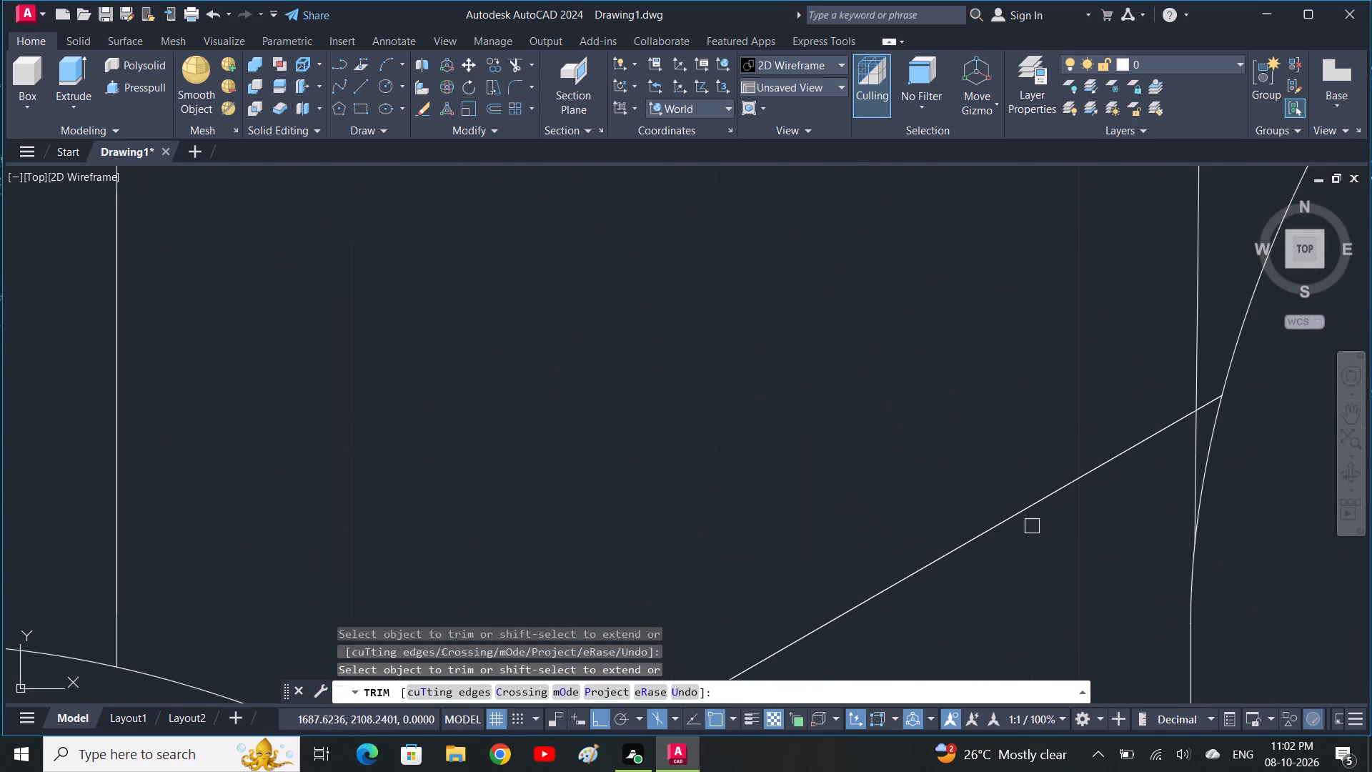
left_click(1195, 445)
middle_click_drag(1184, 449, 1080, 530)
scroll(1096, 490, "up", 3)
left_click(1132, 465)
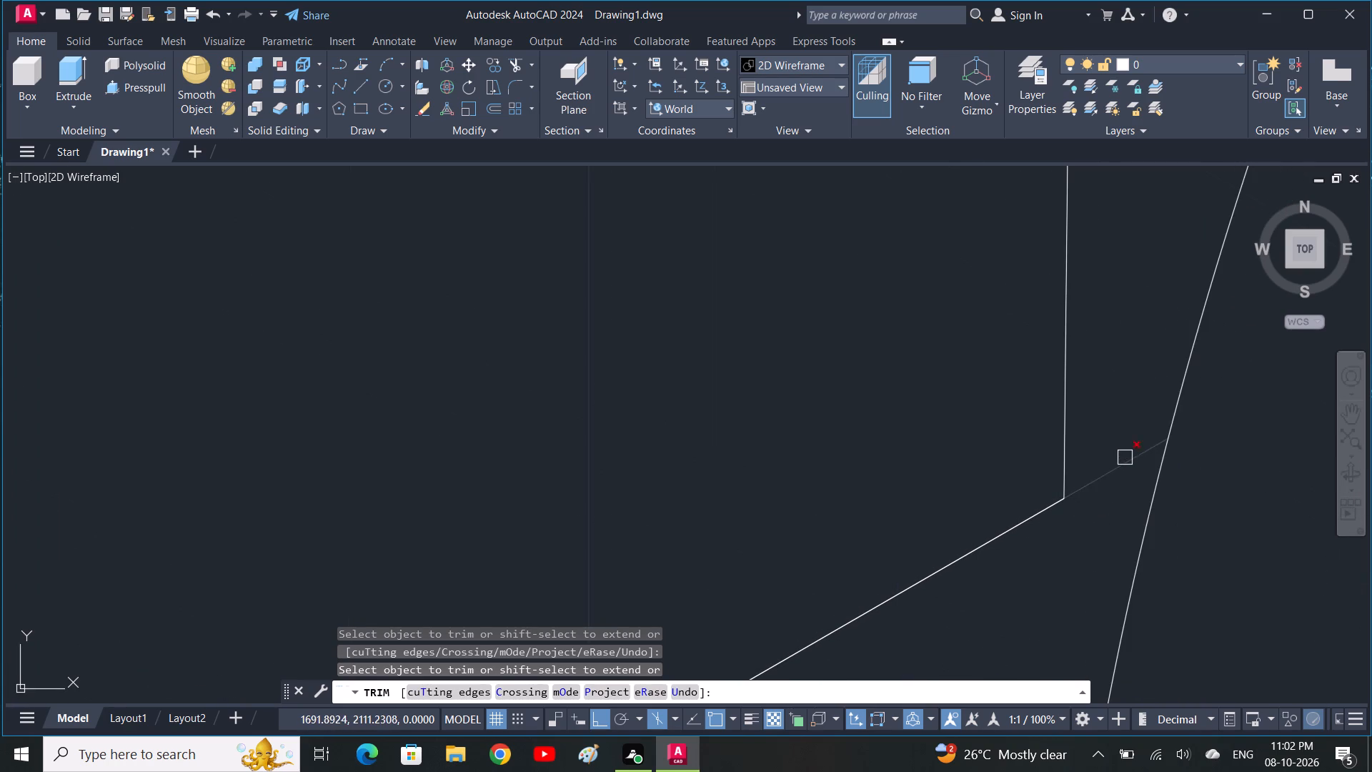
left_click(1125, 457)
scroll(1118, 465, "down", 4)
scroll(1020, 569, "down", 3)
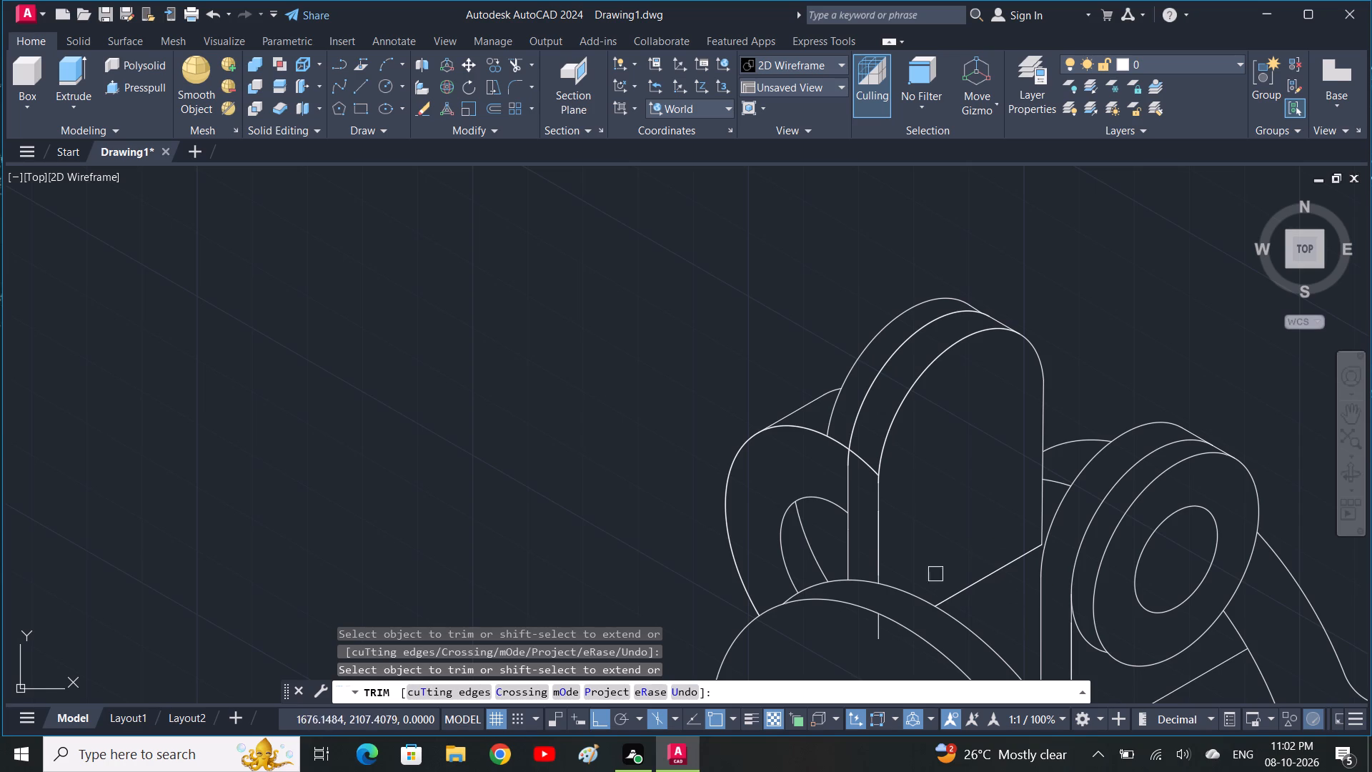
Trim the lug's other vertical edge where it extends below the large disc's outer arc.
scroll(872, 623, "up", 2)
left_click(883, 628)
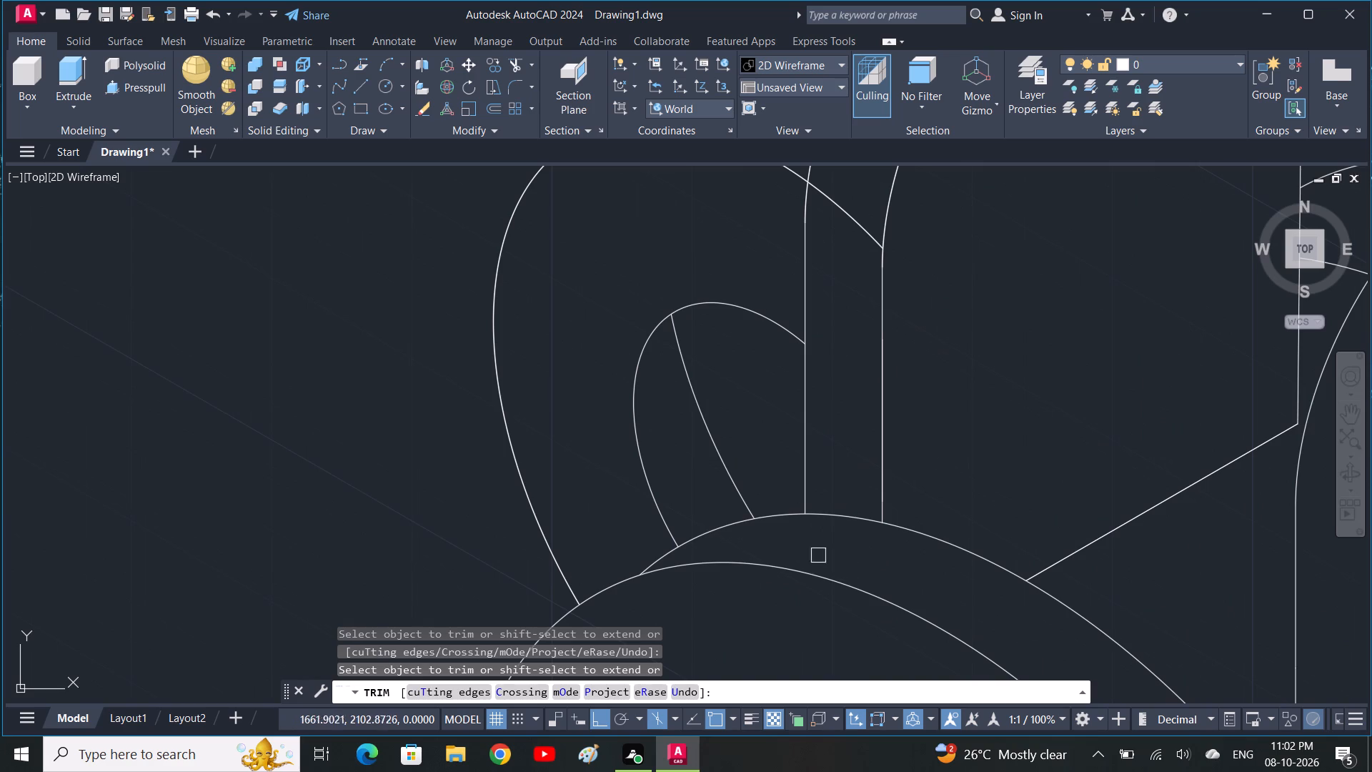
scroll(760, 503, "down", 3)
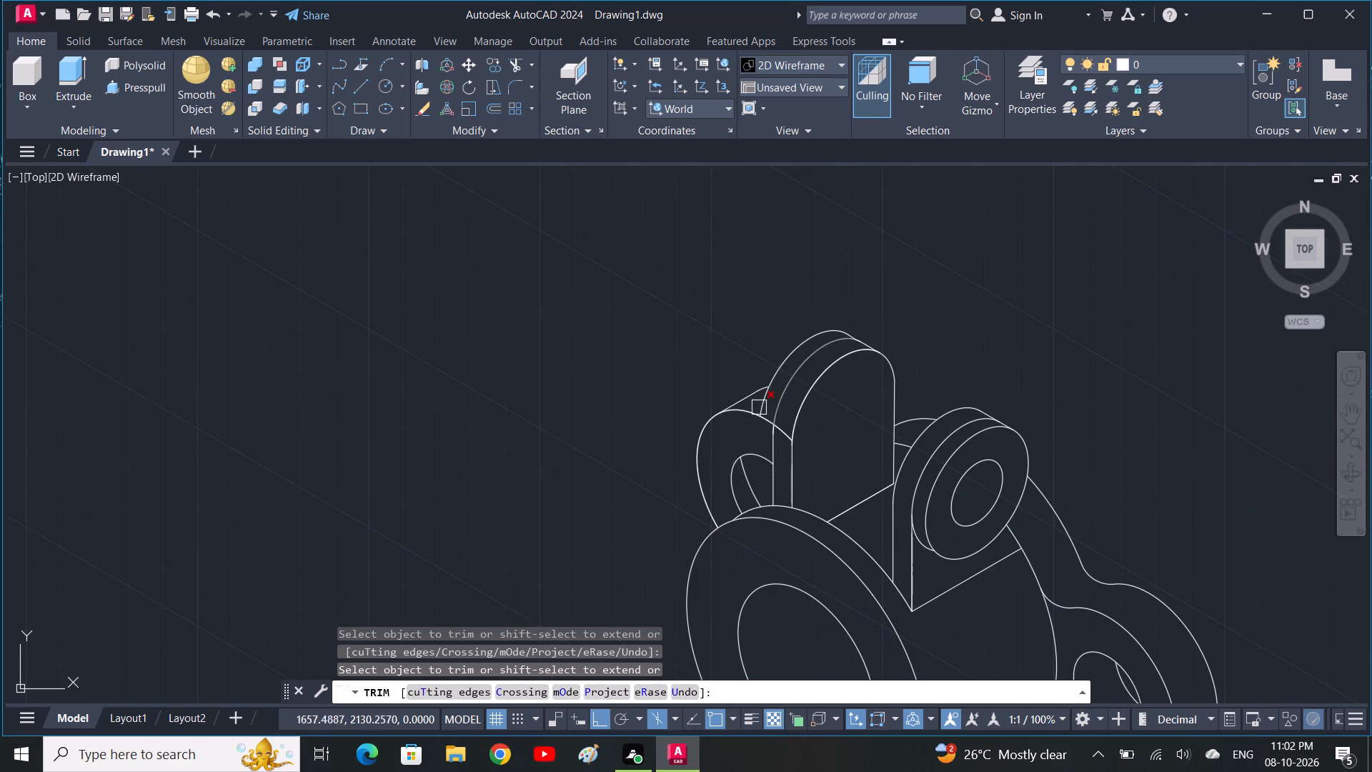
scroll(750, 411, "up", 2)
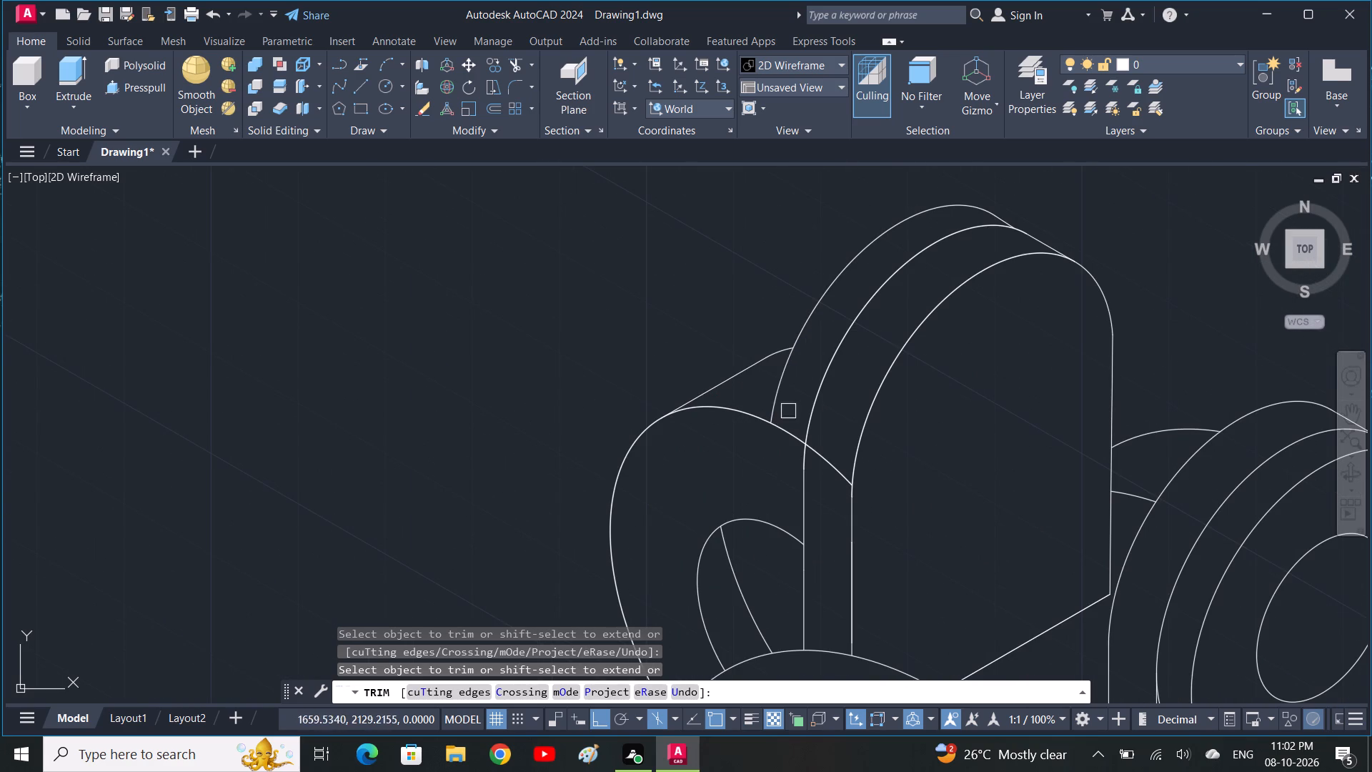
key("Escape")
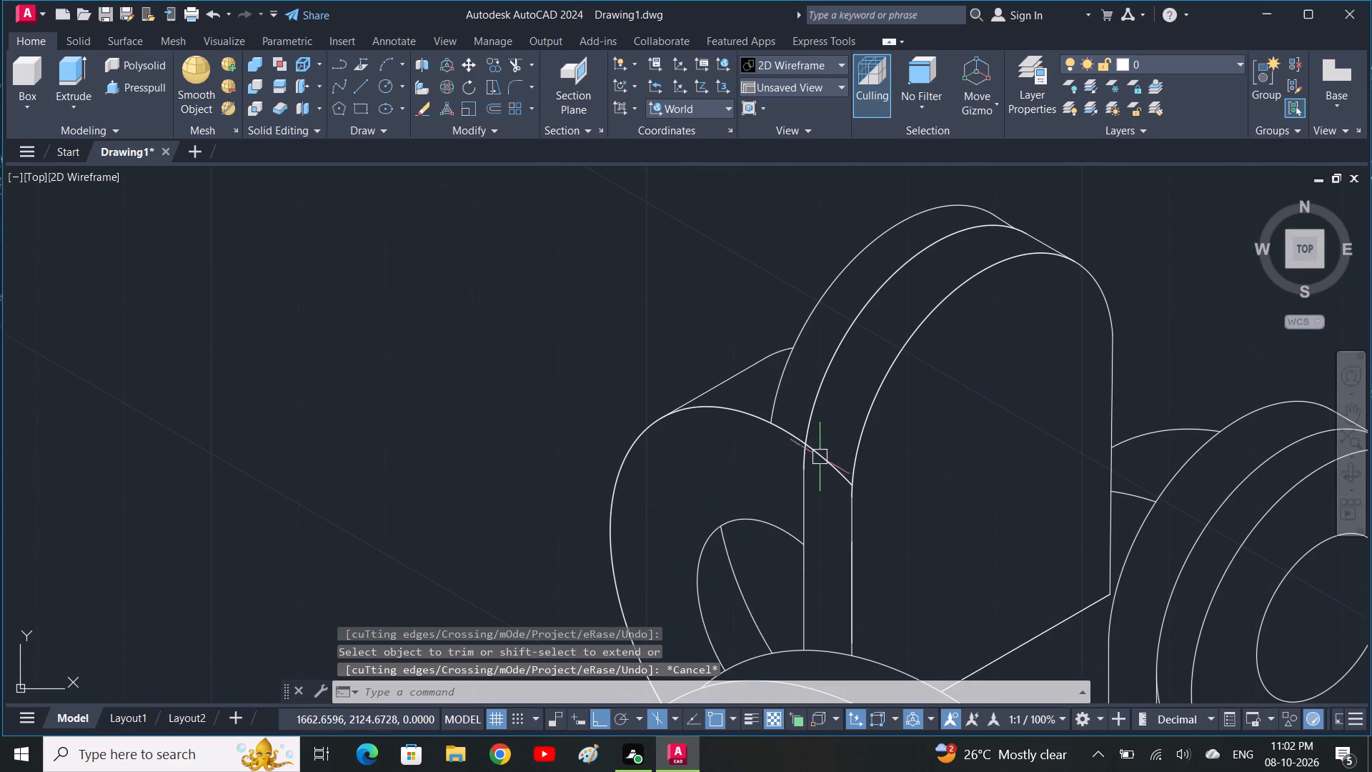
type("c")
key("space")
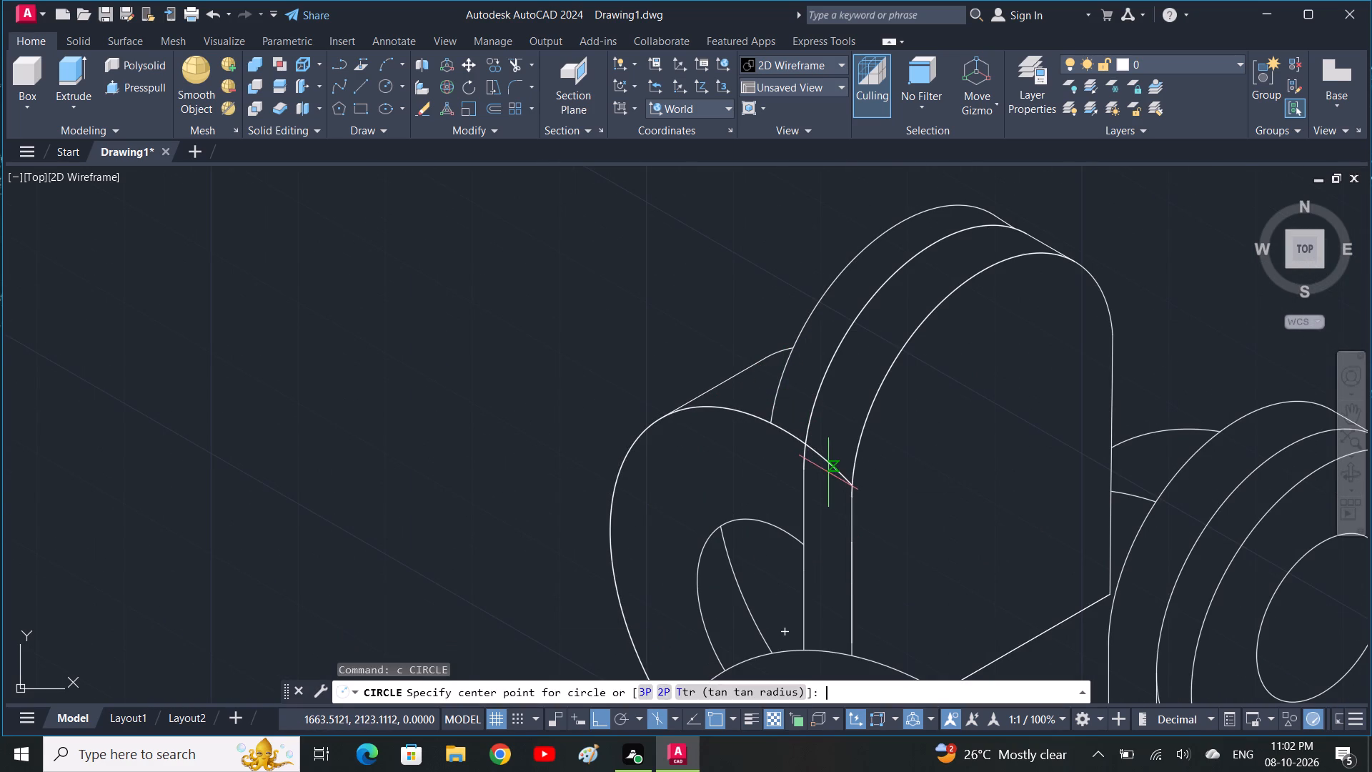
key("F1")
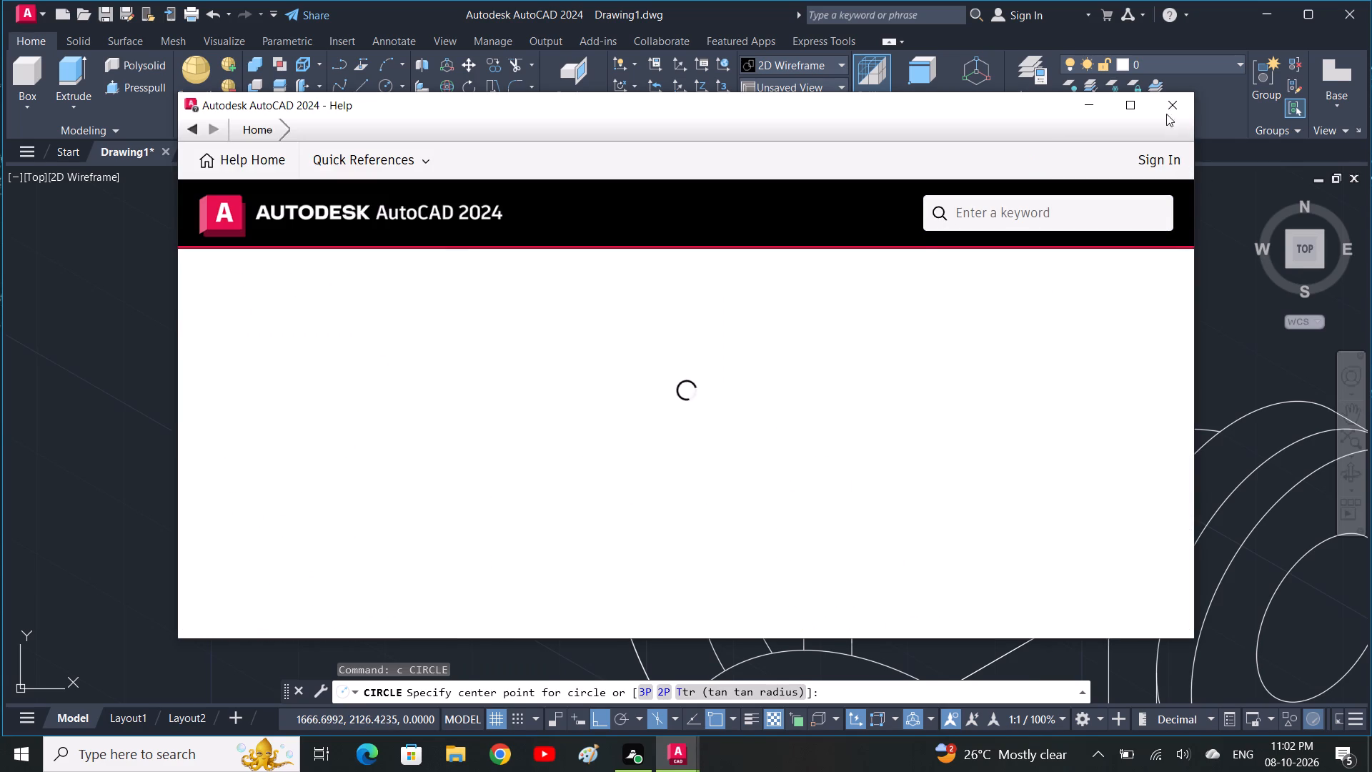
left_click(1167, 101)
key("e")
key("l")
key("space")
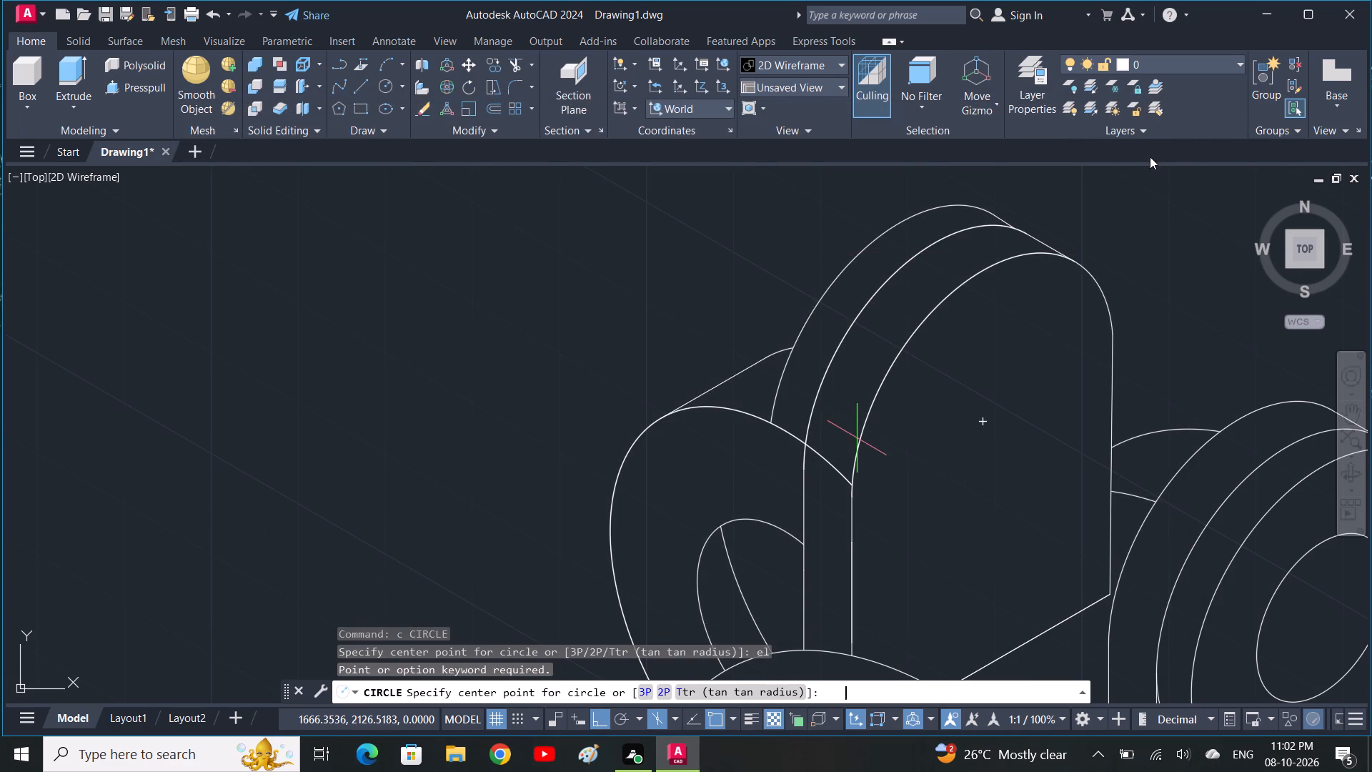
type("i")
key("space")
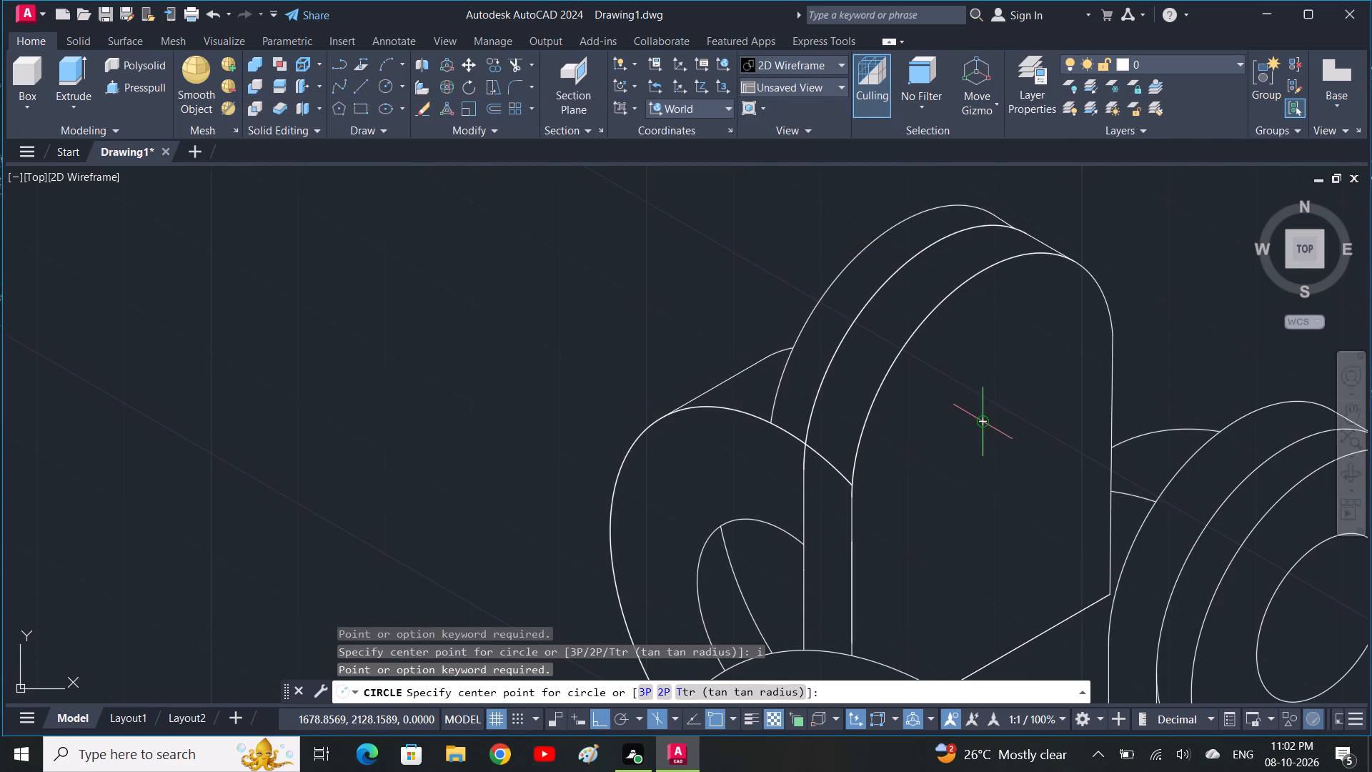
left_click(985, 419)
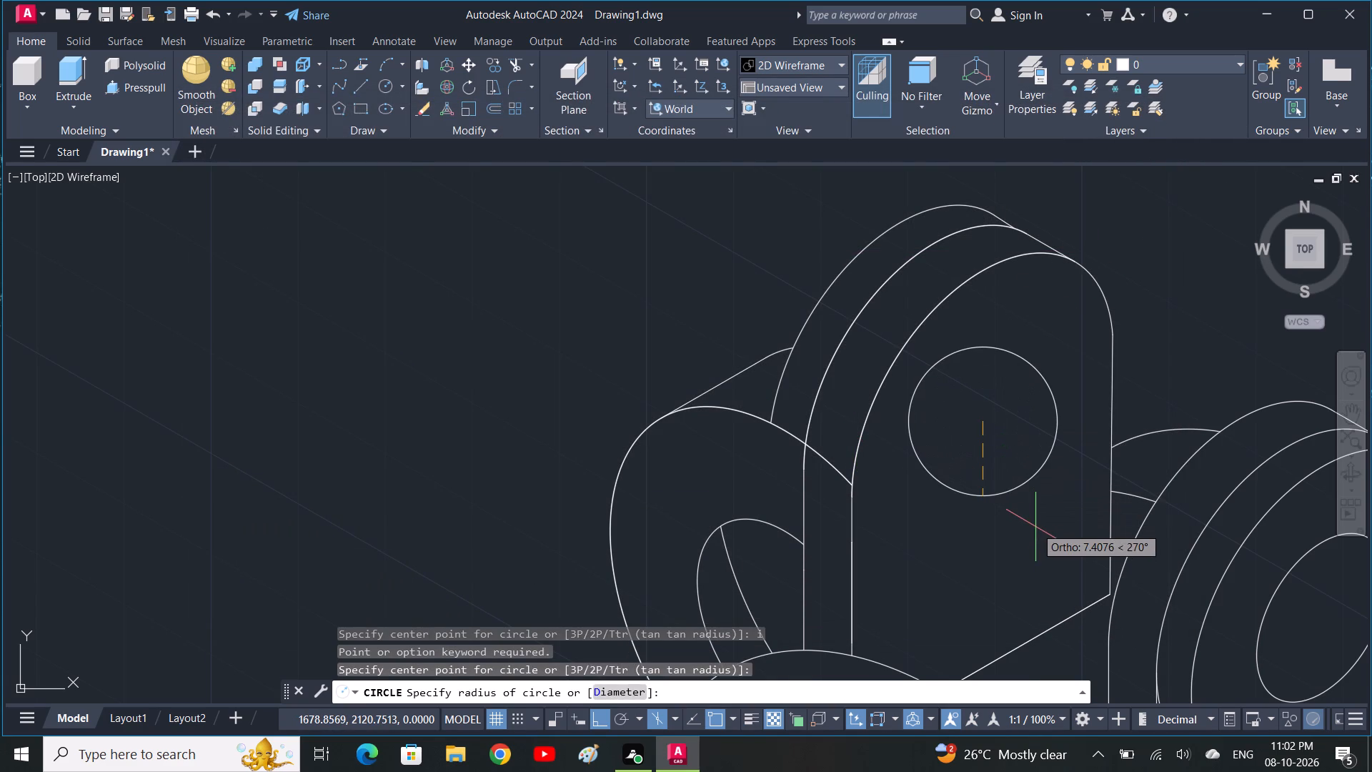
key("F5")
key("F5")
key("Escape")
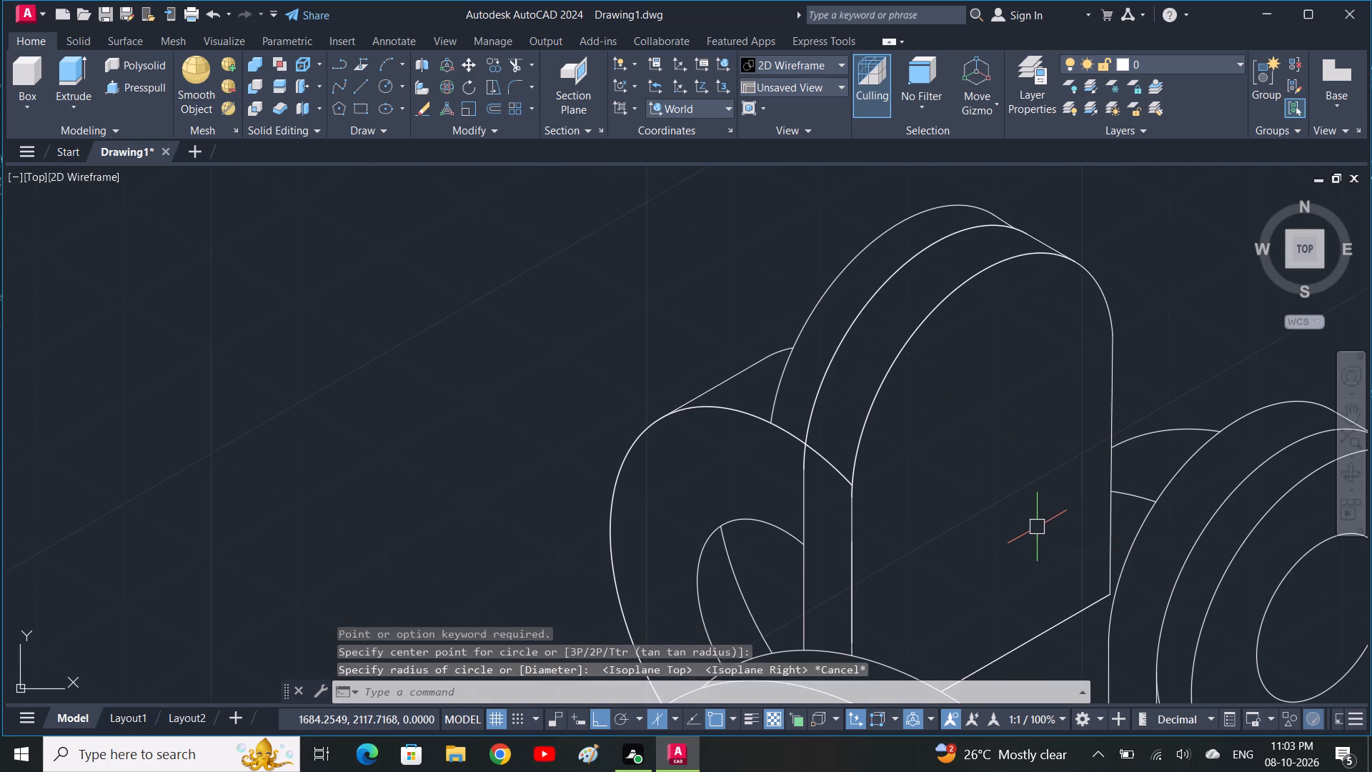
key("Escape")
Draw a 30-diameter isocircle in the right isoplane, centred on the upright lug's front-face arc centre.
type("el i")
key("space")
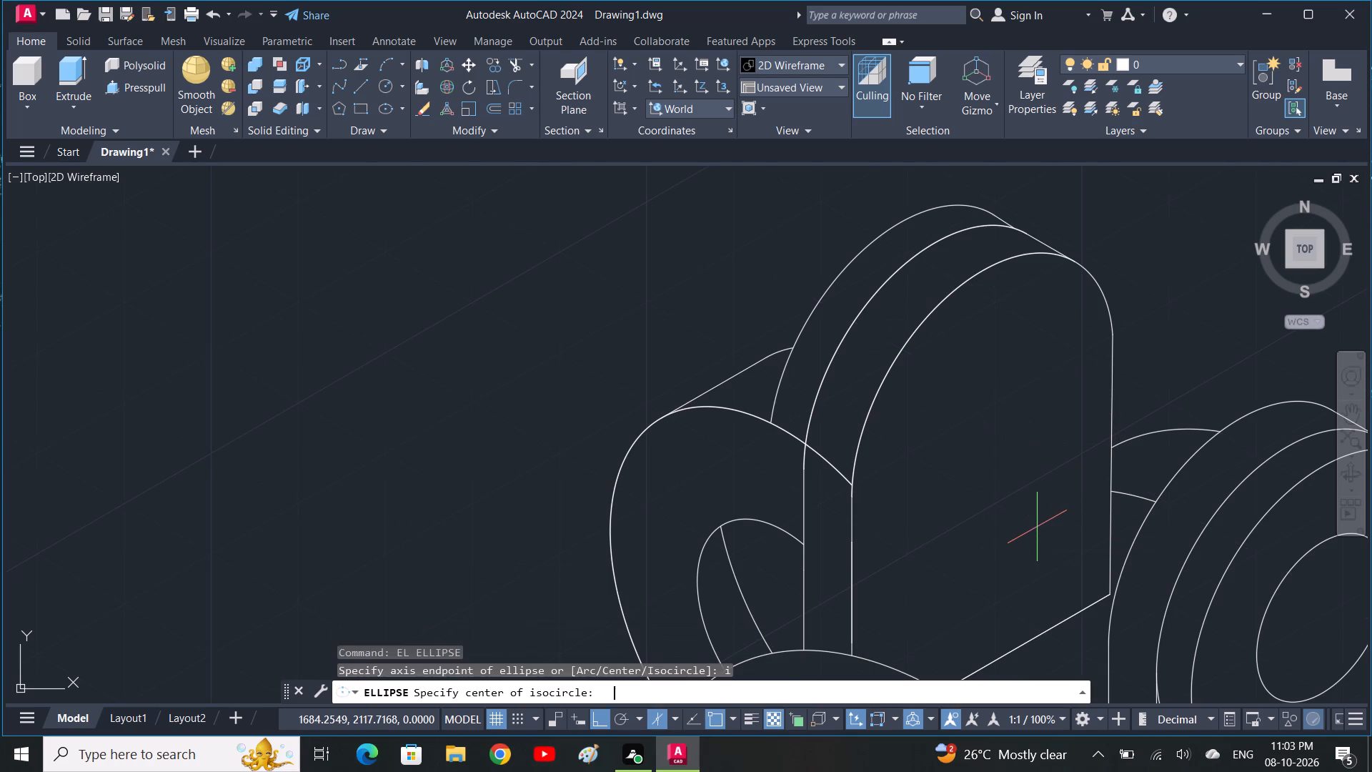
left_click(985, 422)
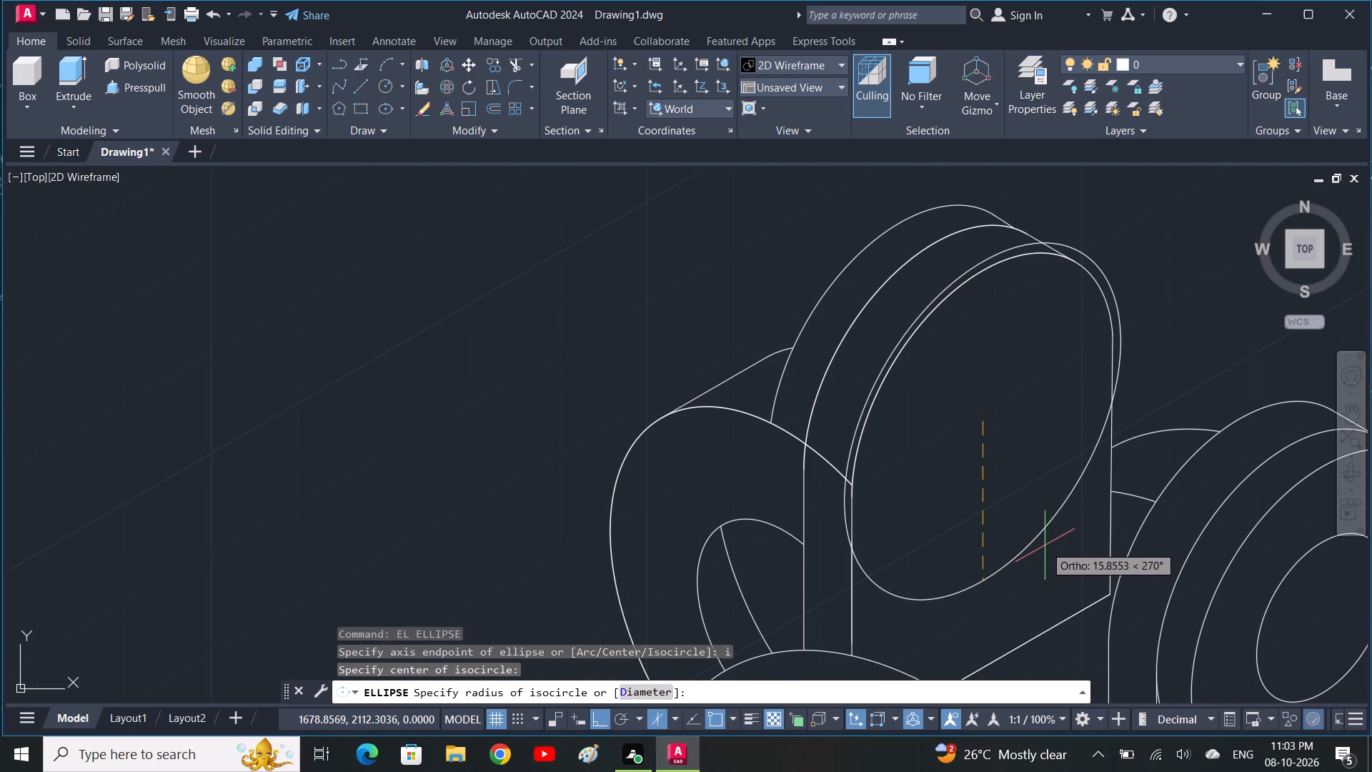
type("d 3")
type("0")
key("space")
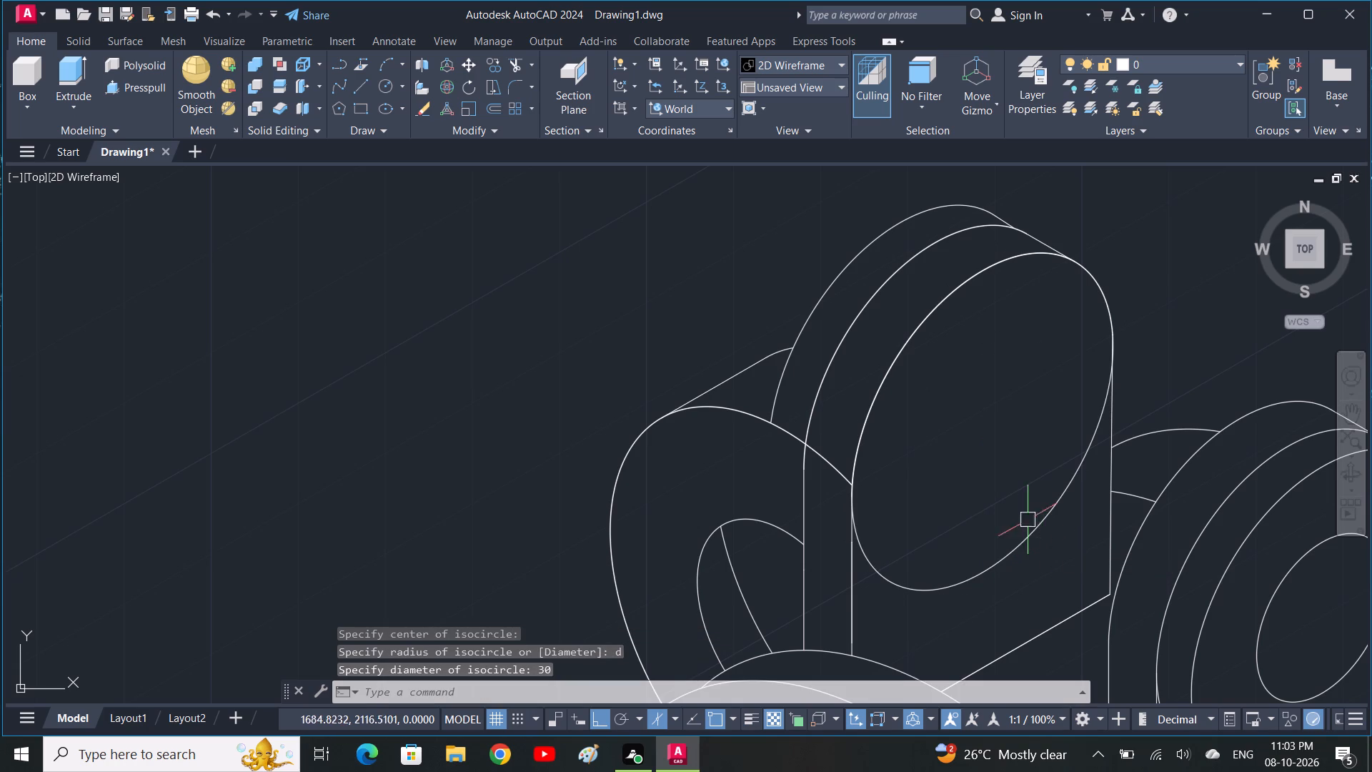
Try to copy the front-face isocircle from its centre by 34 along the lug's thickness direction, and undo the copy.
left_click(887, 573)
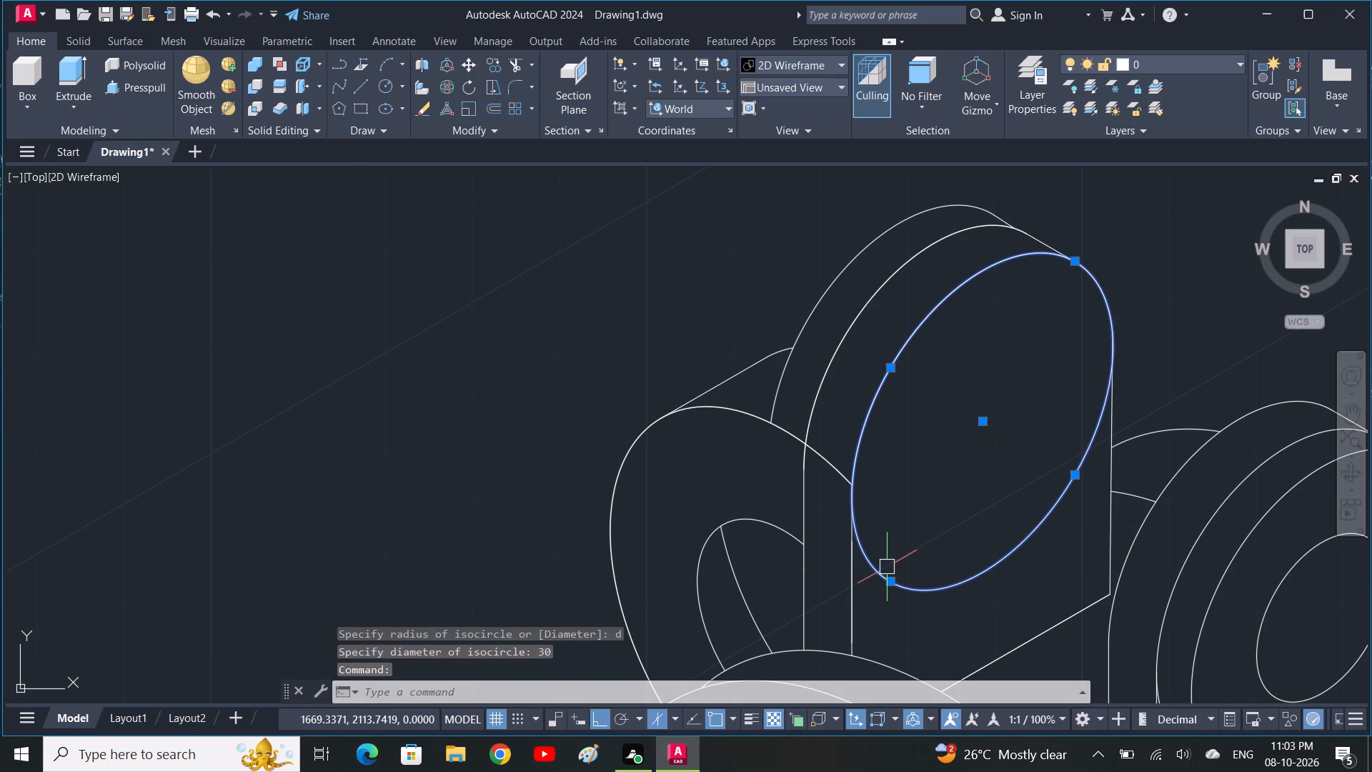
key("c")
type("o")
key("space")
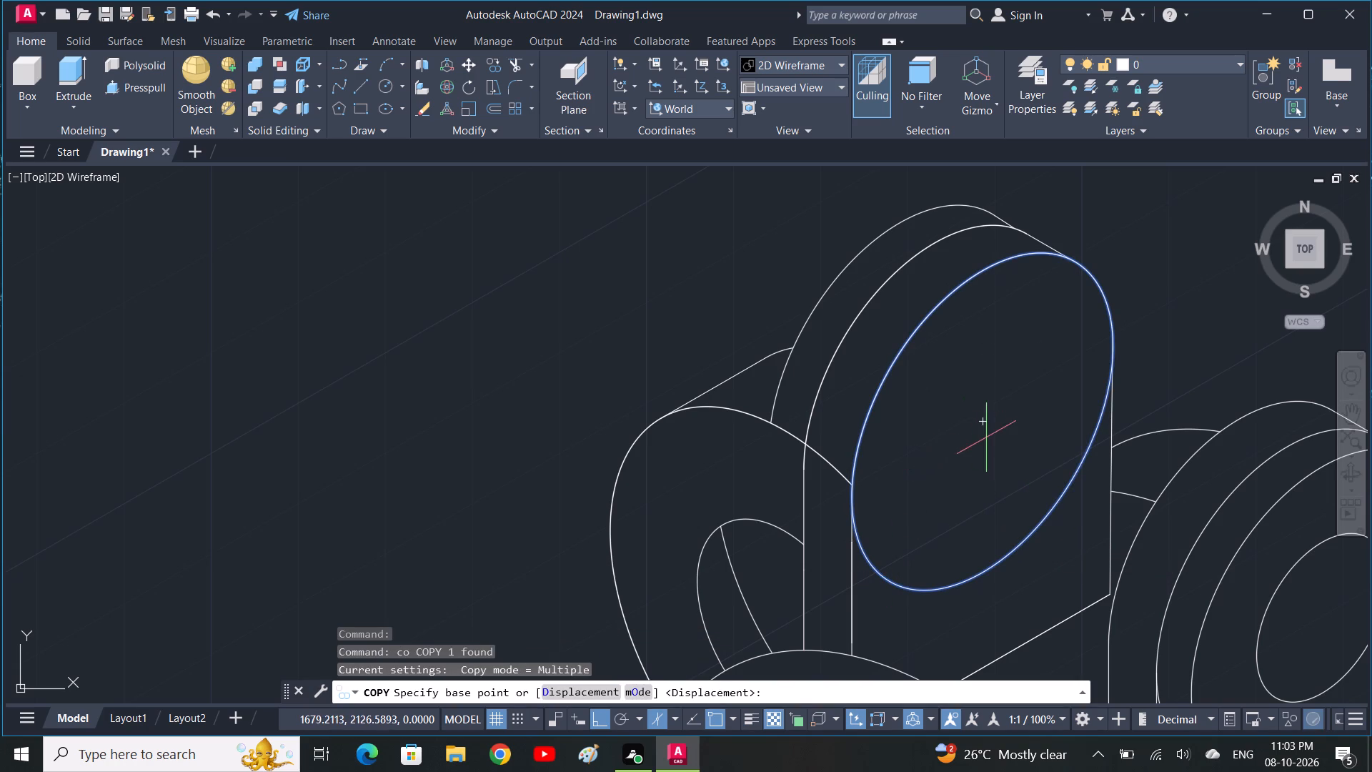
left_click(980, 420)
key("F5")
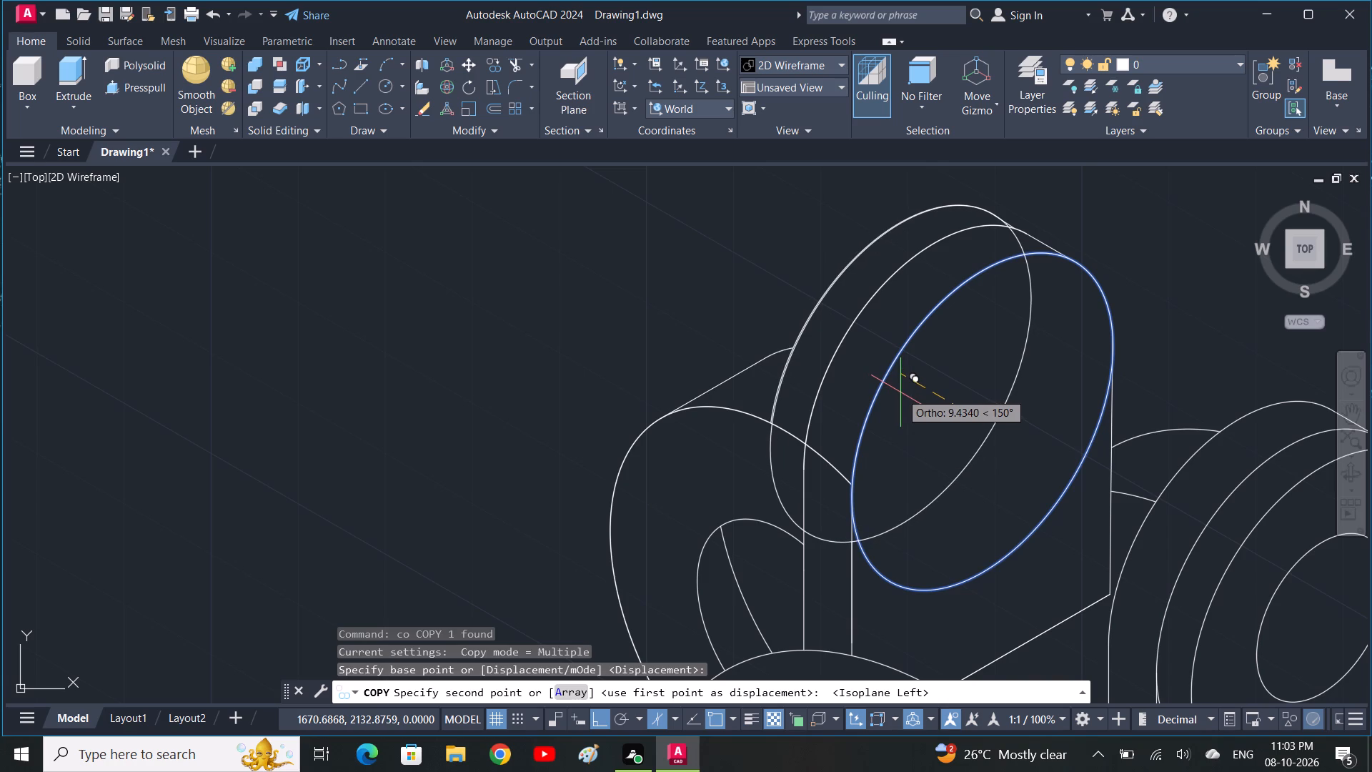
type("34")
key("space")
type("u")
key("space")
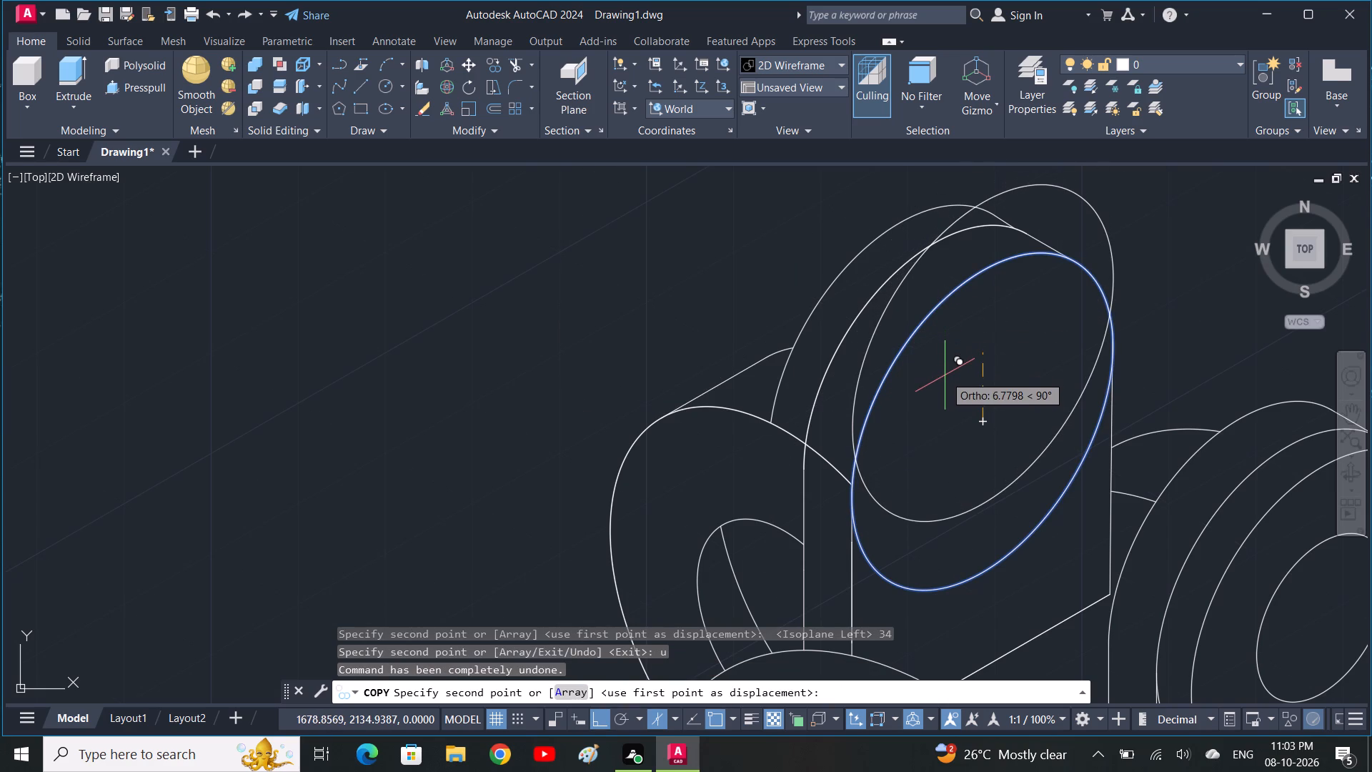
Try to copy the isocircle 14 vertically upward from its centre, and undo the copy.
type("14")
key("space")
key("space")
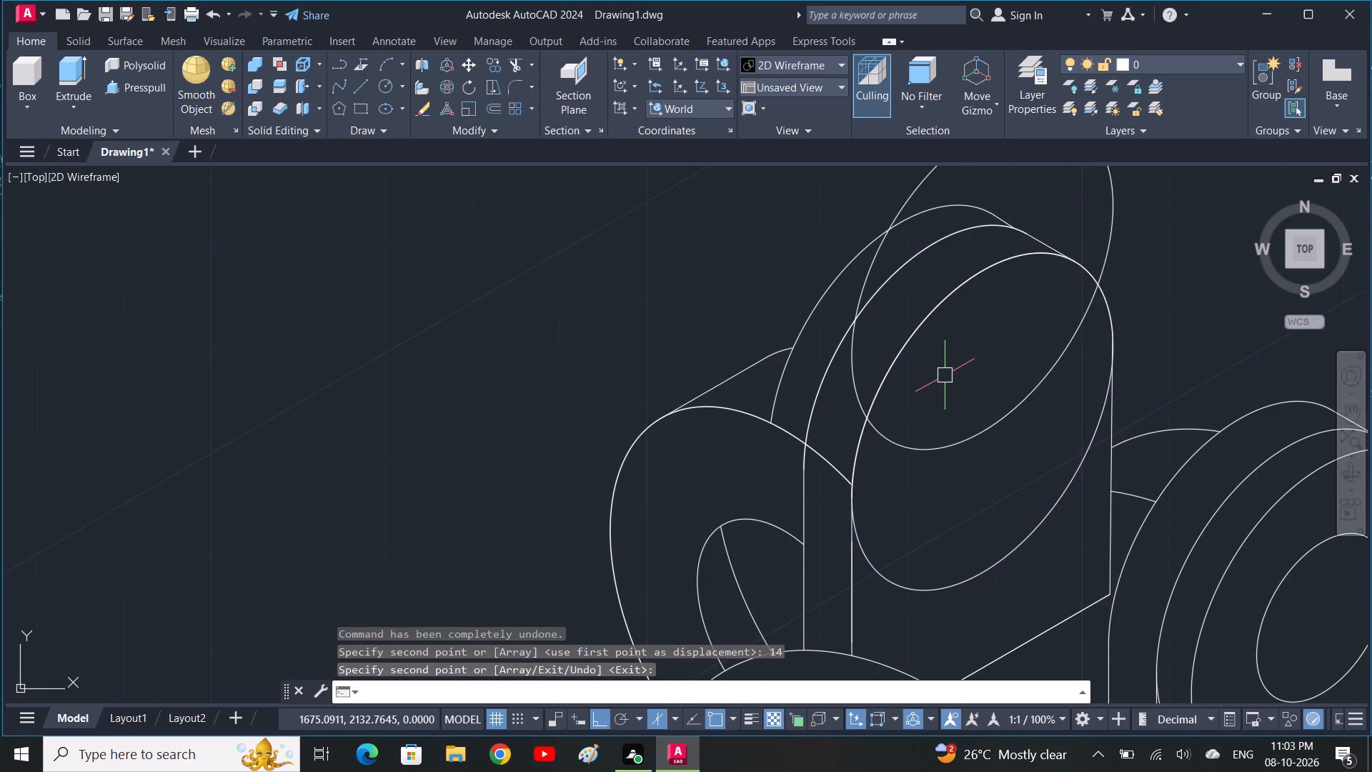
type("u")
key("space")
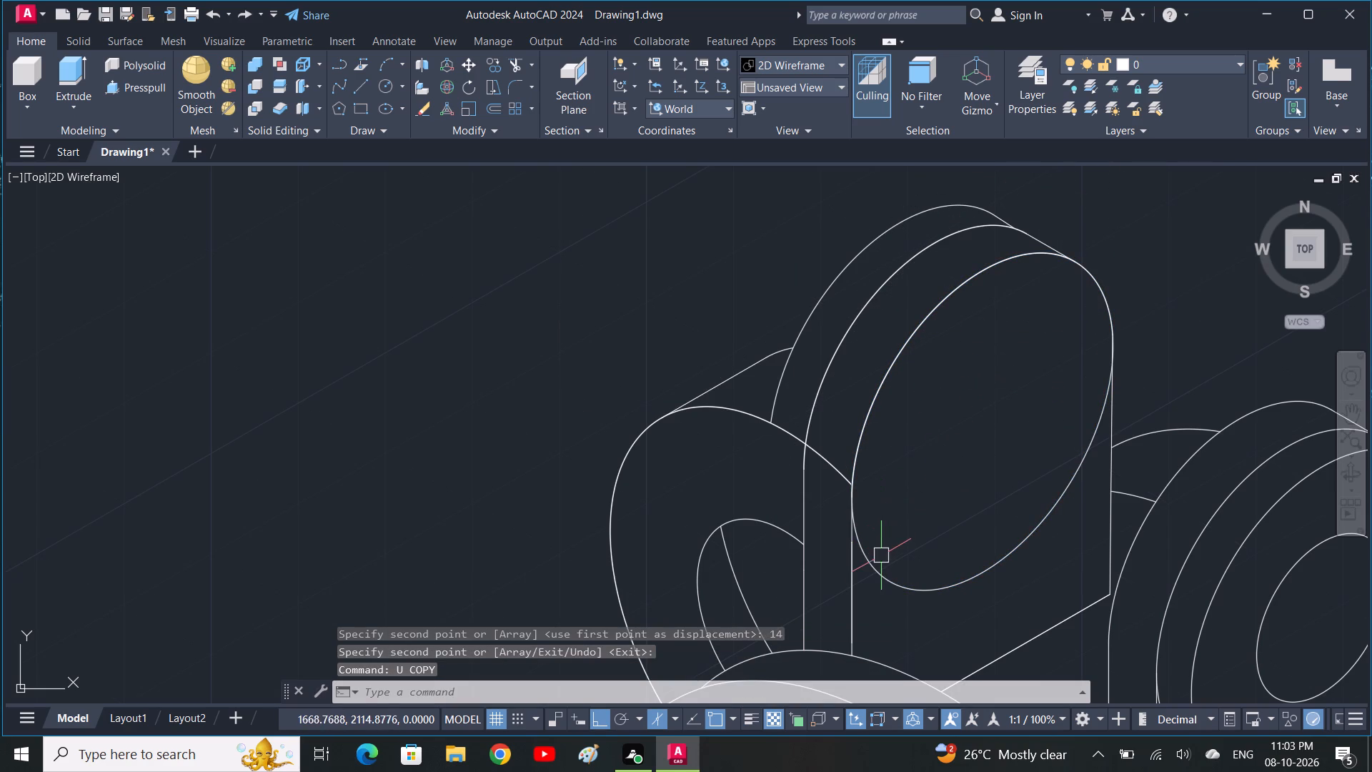
Draw a guide line along the lug's thickness direction from the isocircle's centre to the lug's rearmost arc.
type("l")
key("space")
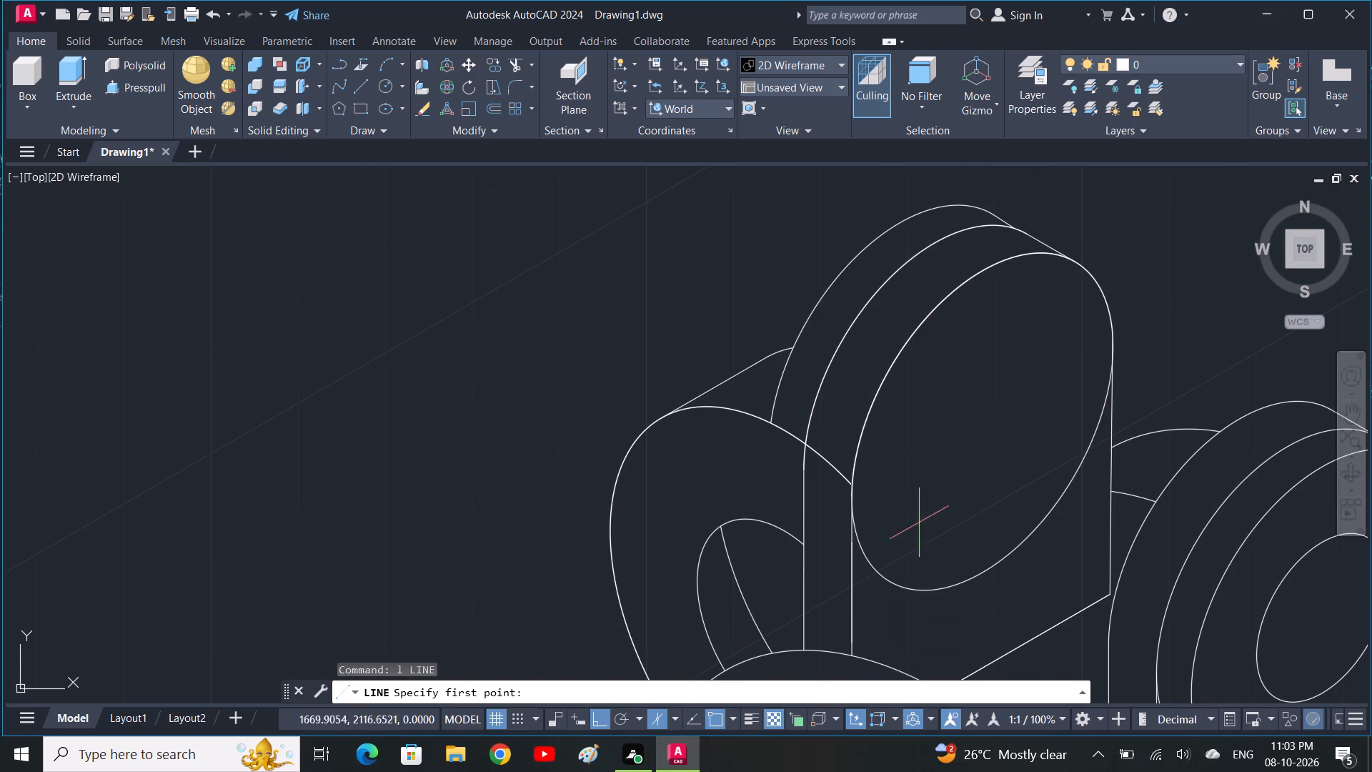
left_click(985, 417)
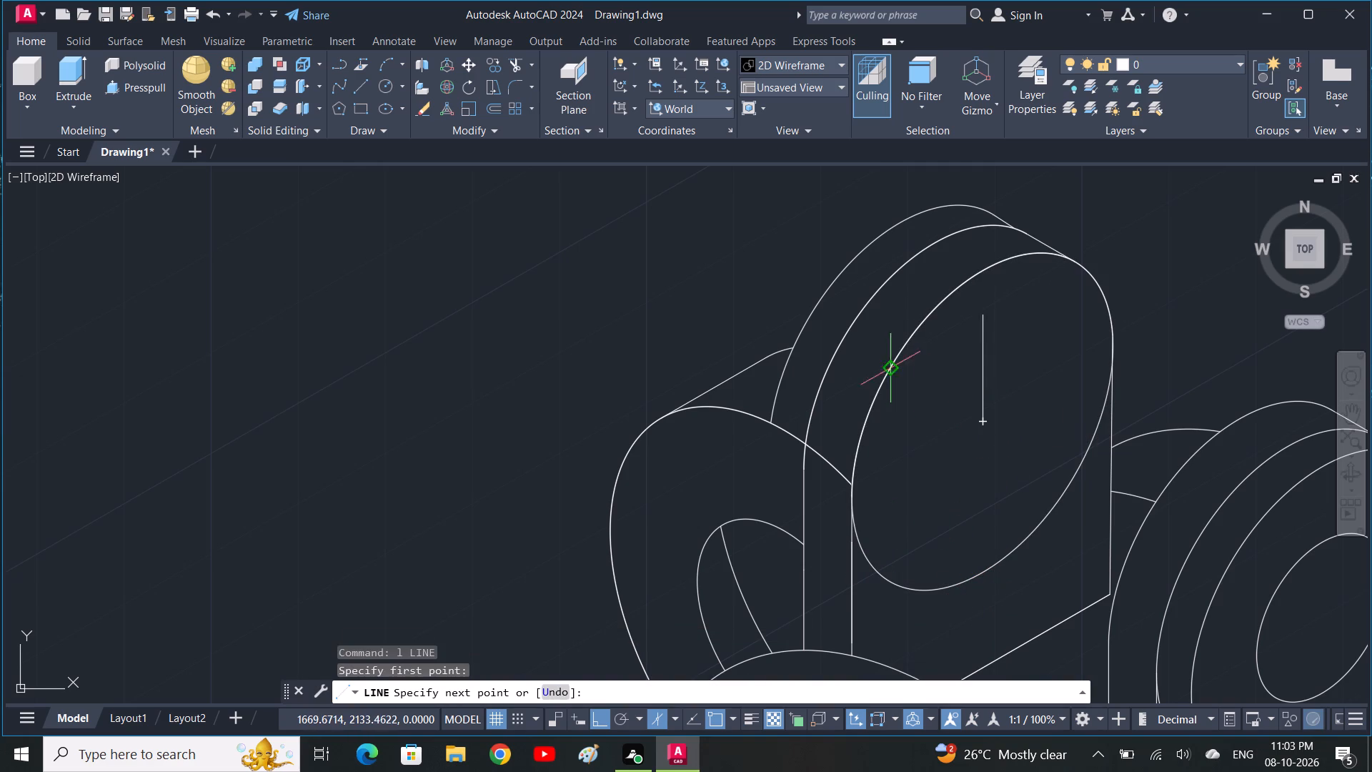
key("F5")
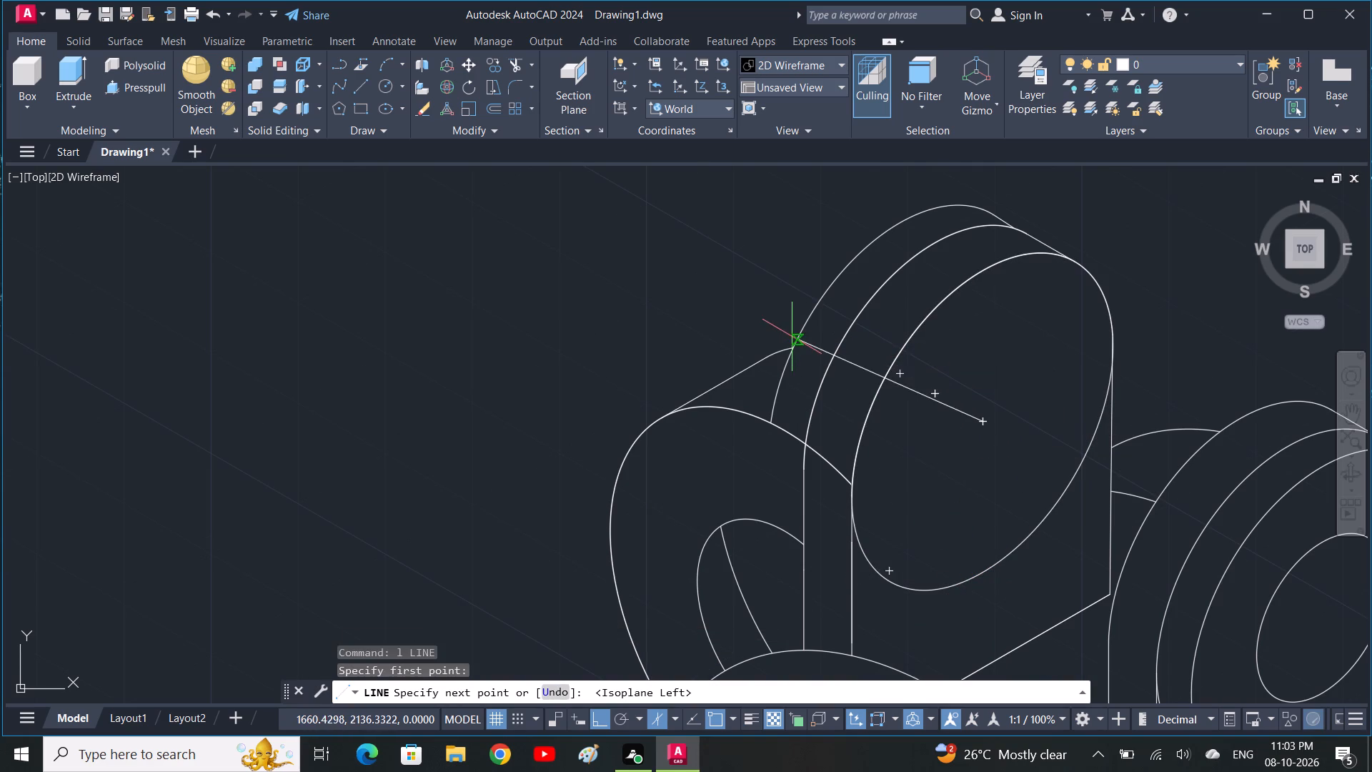
left_click(810, 323)
key("space")
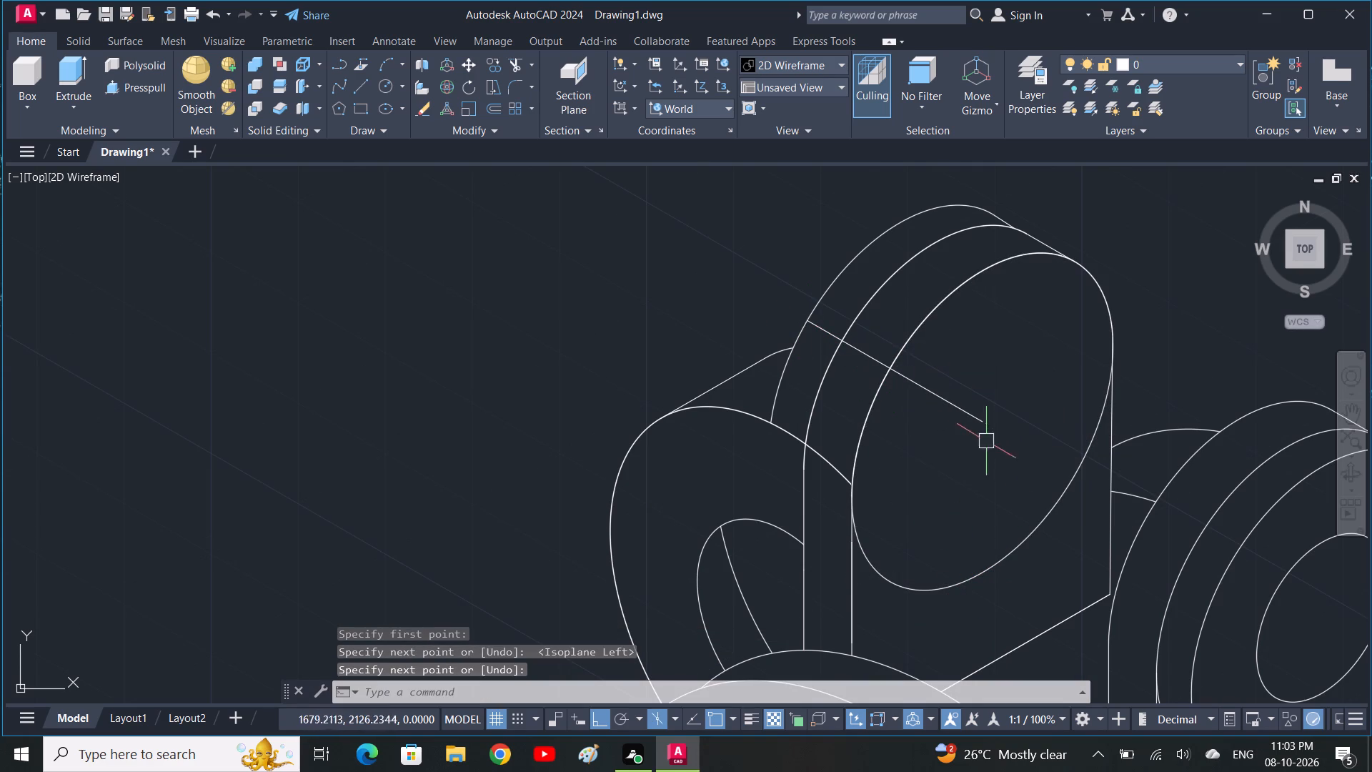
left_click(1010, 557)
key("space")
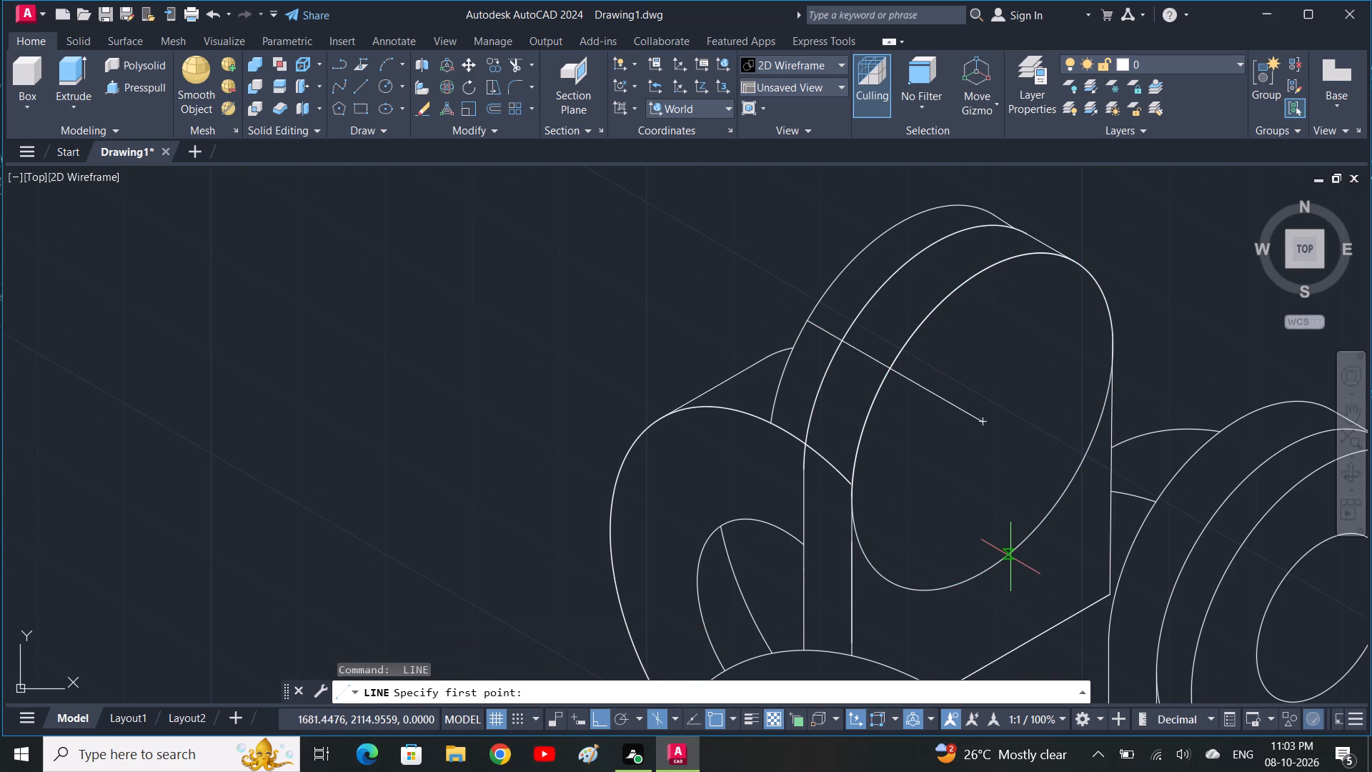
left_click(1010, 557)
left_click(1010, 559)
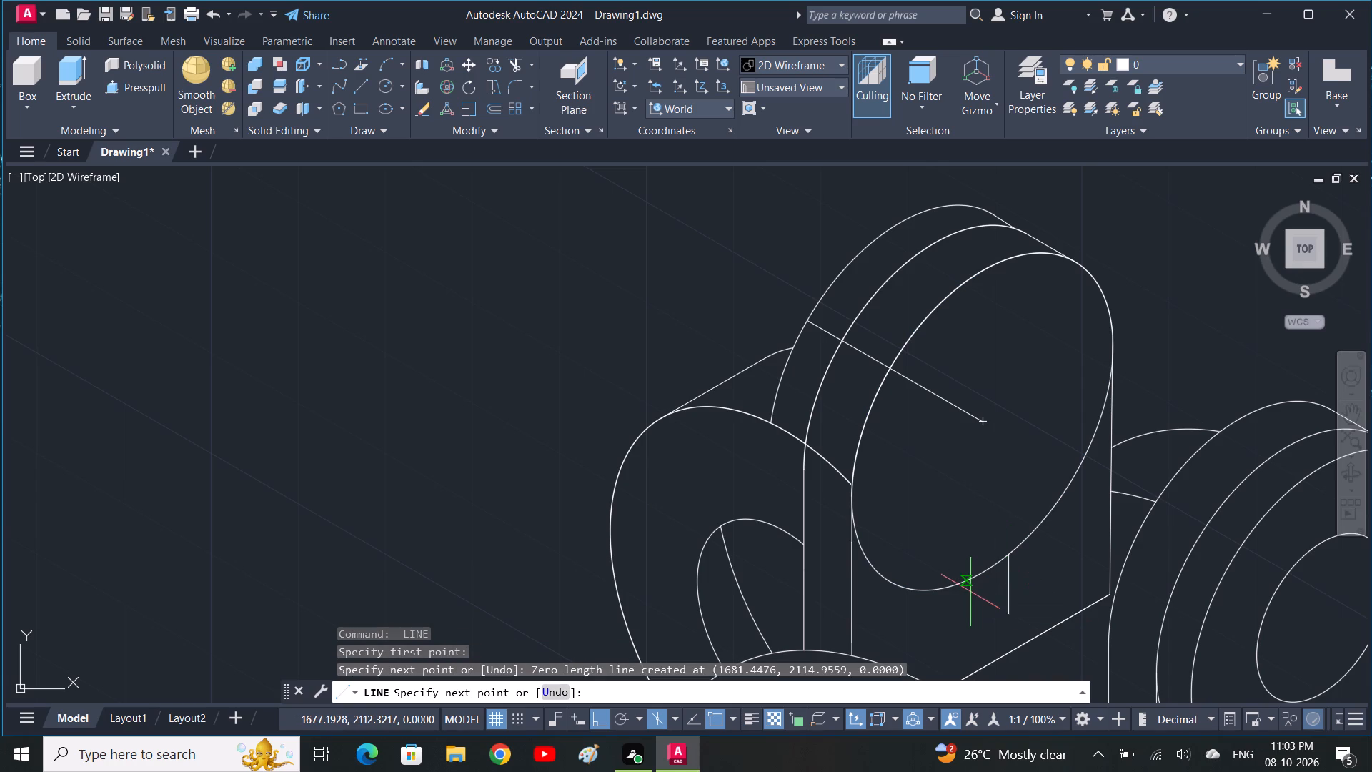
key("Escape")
Copy the front-face isocircle from its centre to the centre of the lug's rearmost arc.
left_click(989, 570)
type("co")
key("space")
left_click(982, 425)
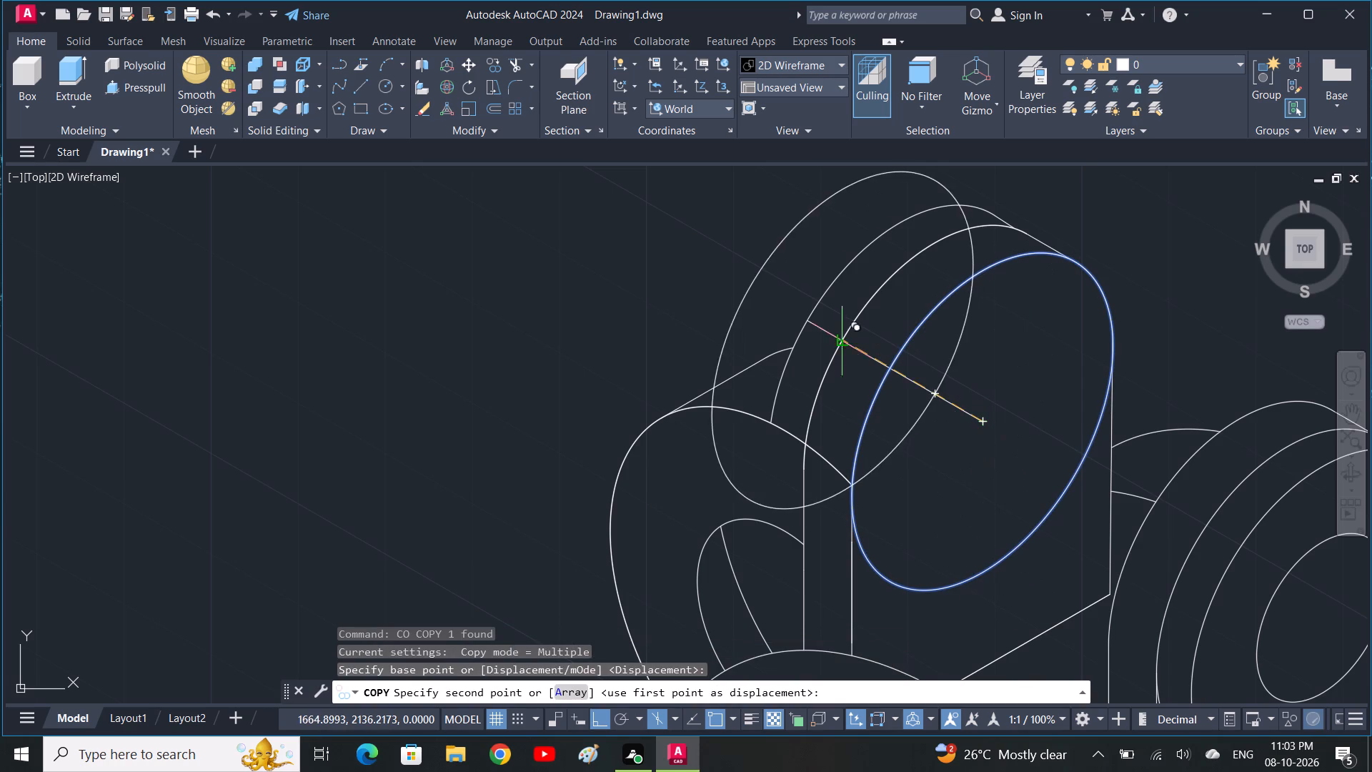
left_click(903, 375)
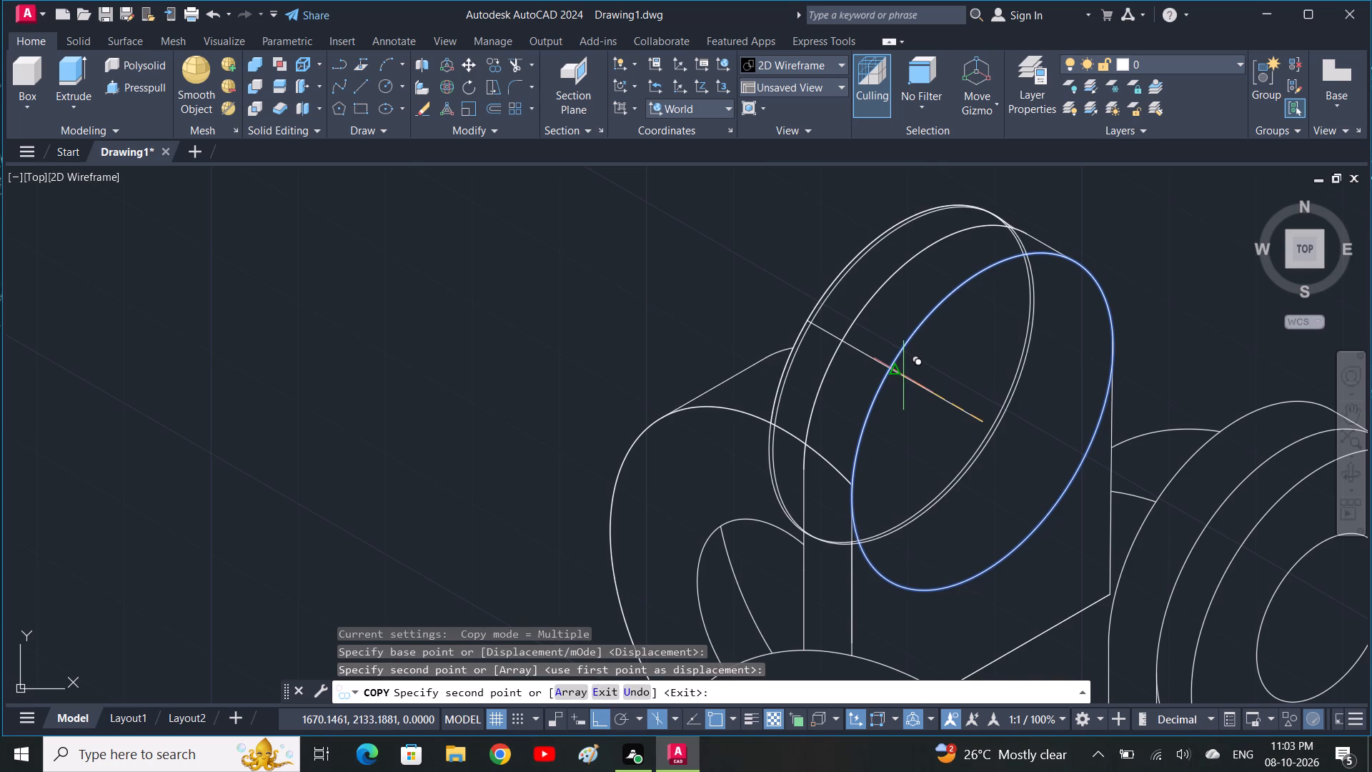
key("space")
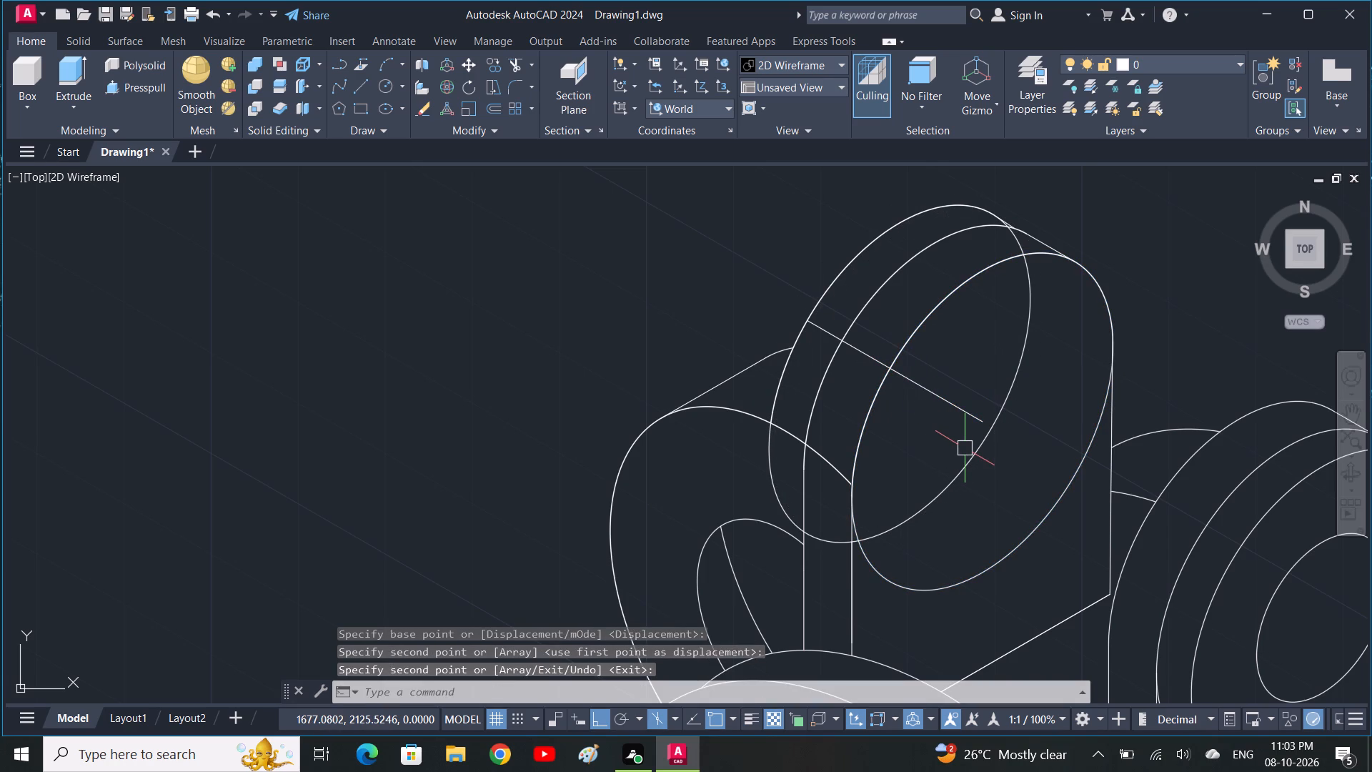
Trim away all segments of the guide line between the isocircle's centre and the lug's rearmost arc.
type("tr")
key("space")
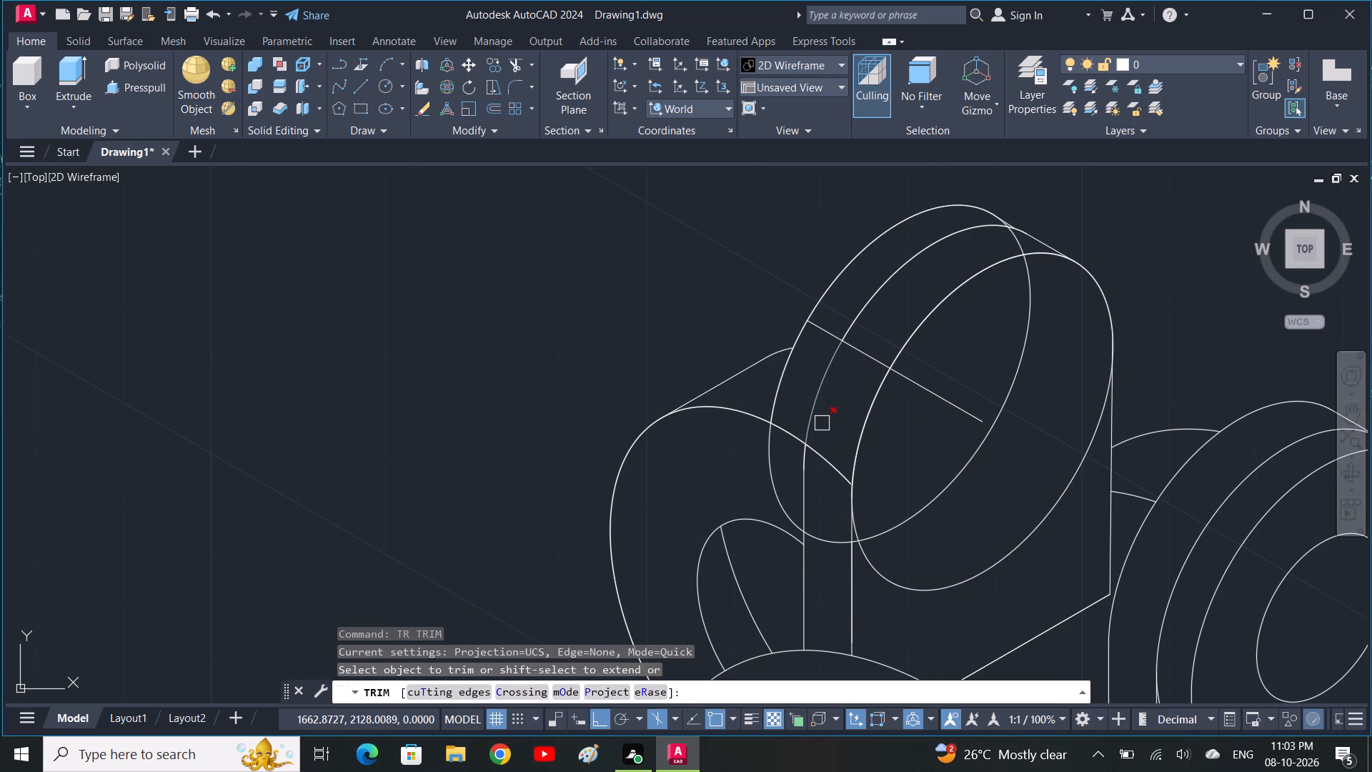
left_click(833, 330)
left_click(857, 348)
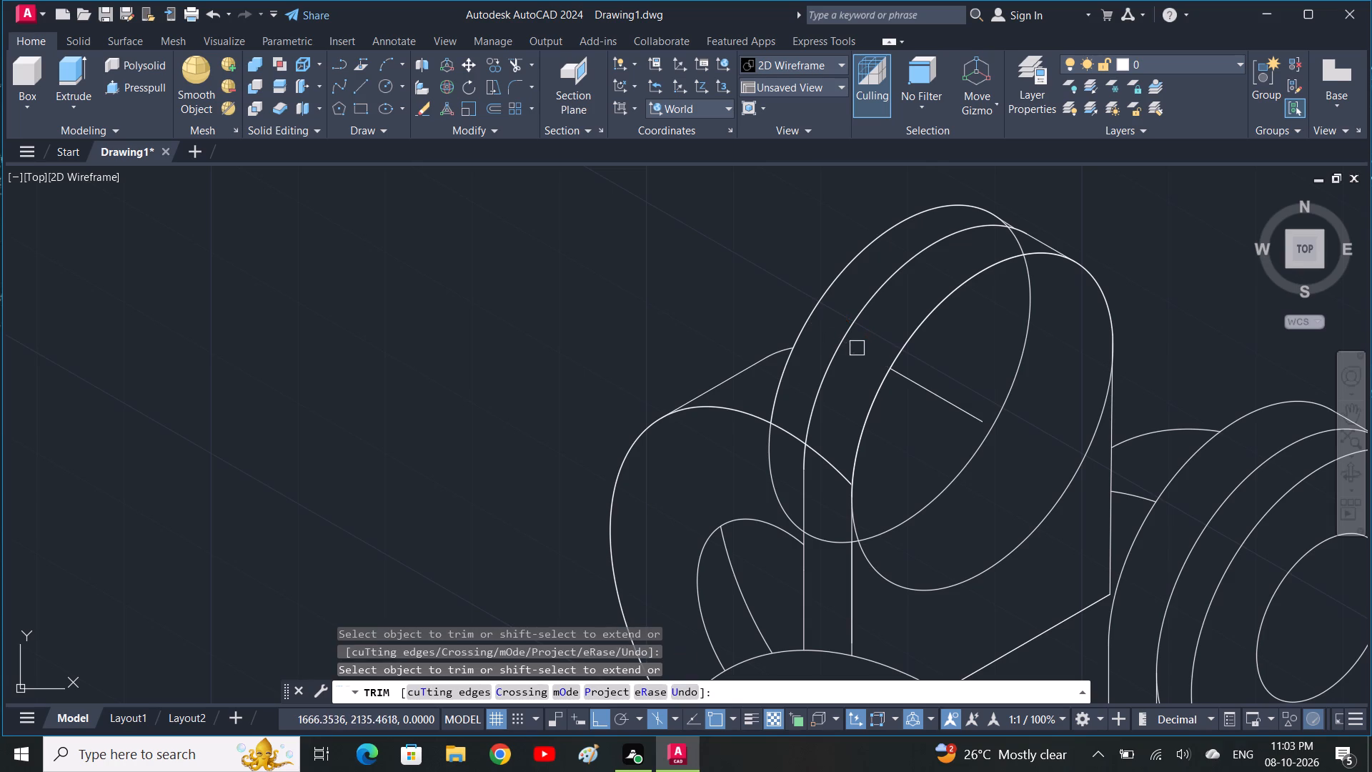
left_click(925, 387)
Trim the copied isocircle inside the lug's front face and its upper end below the tangent line at the top.
left_click(1035, 316)
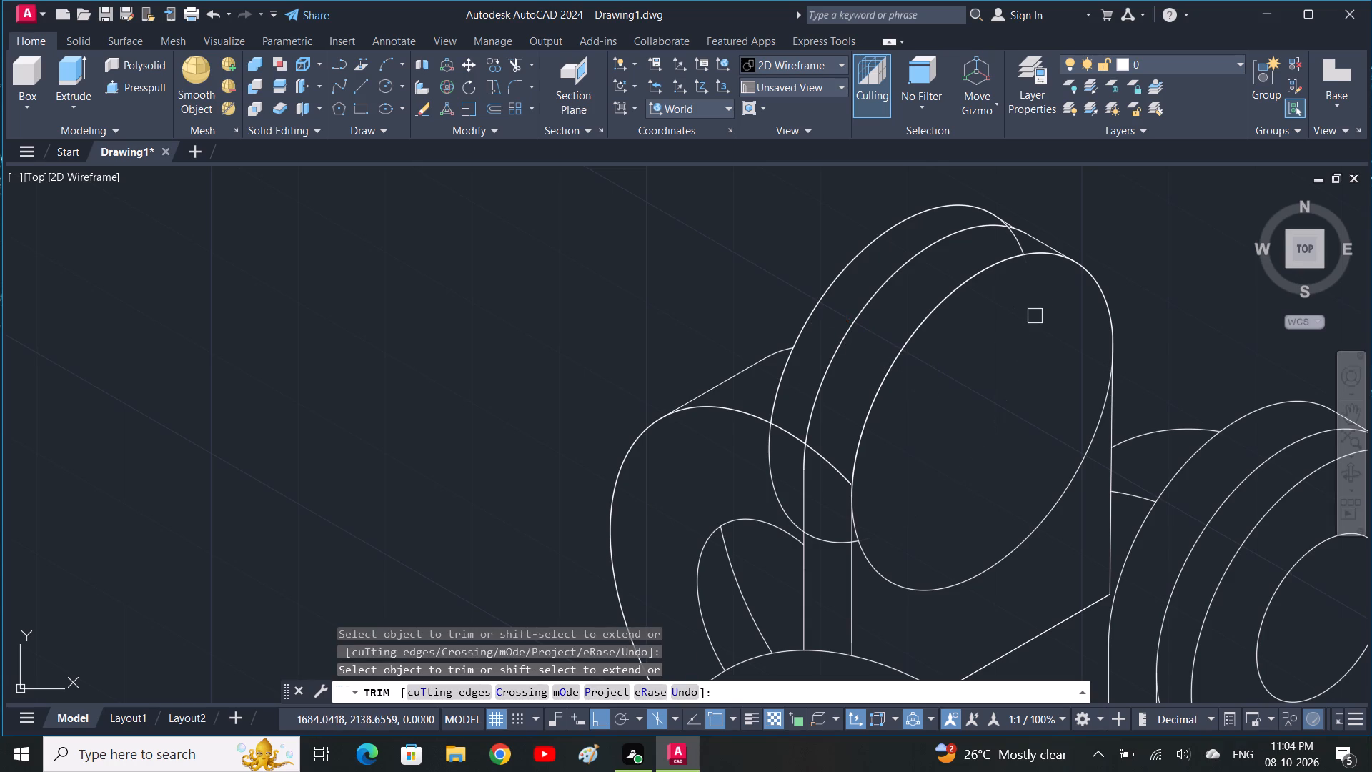
scroll(1001, 269, "up", 3)
left_click(1064, 179)
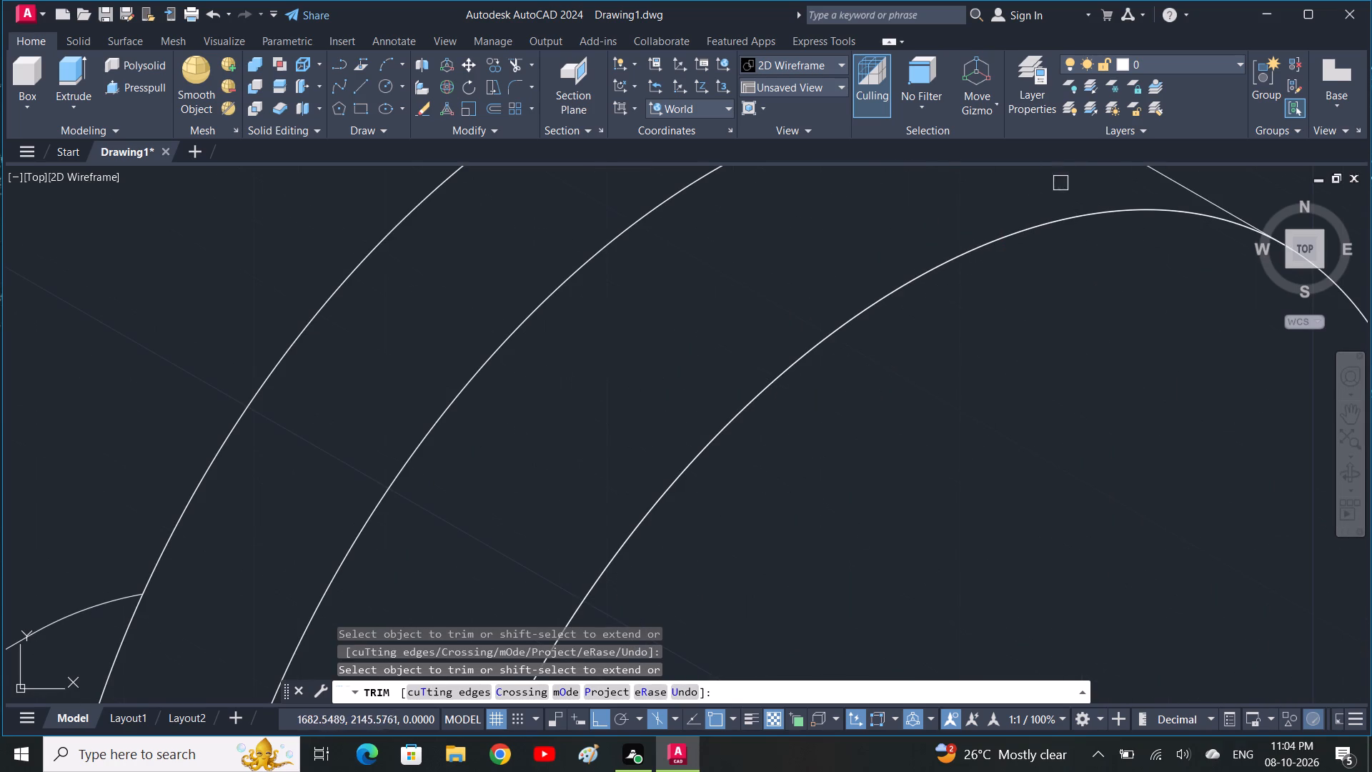
scroll(1053, 204, "down", 1)
middle_click_drag(1051, 214, 1031, 347)
scroll(1007, 300, "up", 3)
middle_click_drag(1000, 284, 1015, 490)
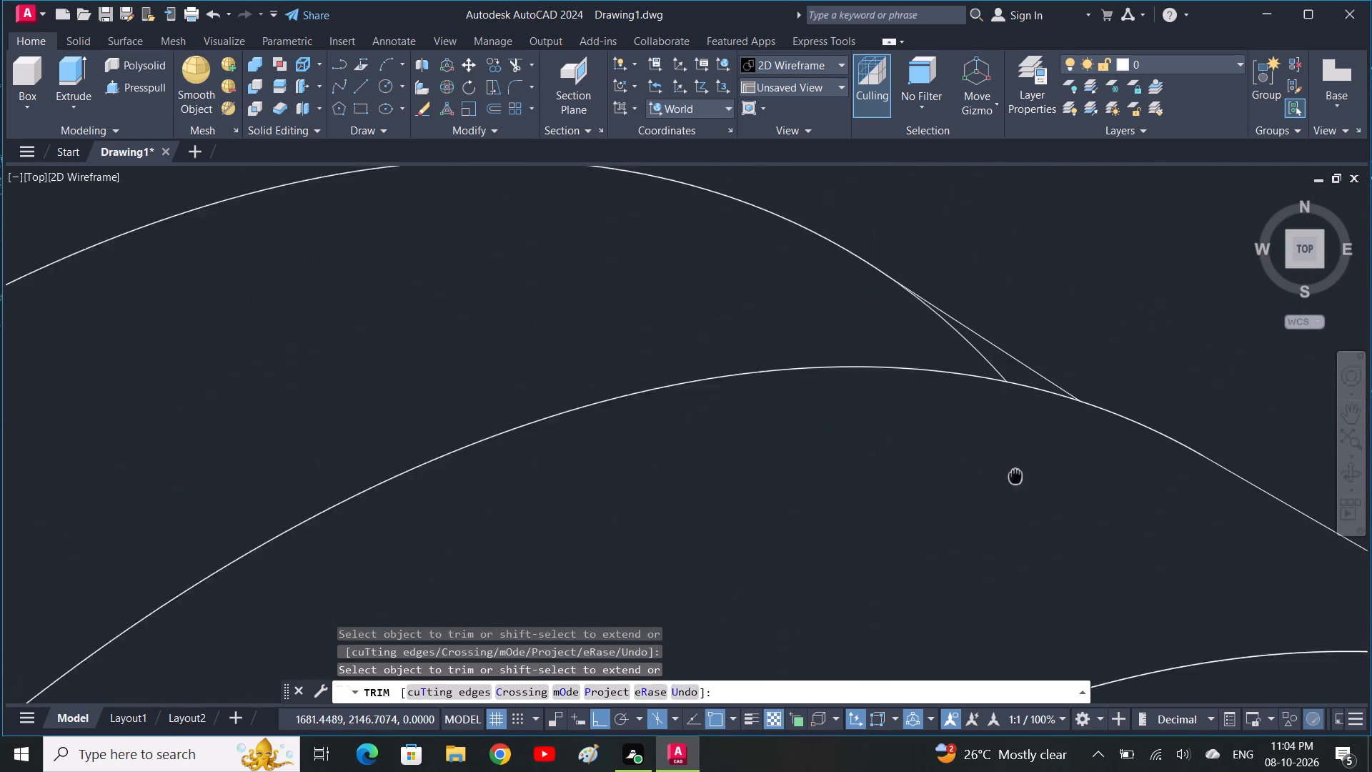
middle_click_drag(1015, 490, 1016, 495)
left_click(981, 382)
scroll(981, 385, "down", 3)
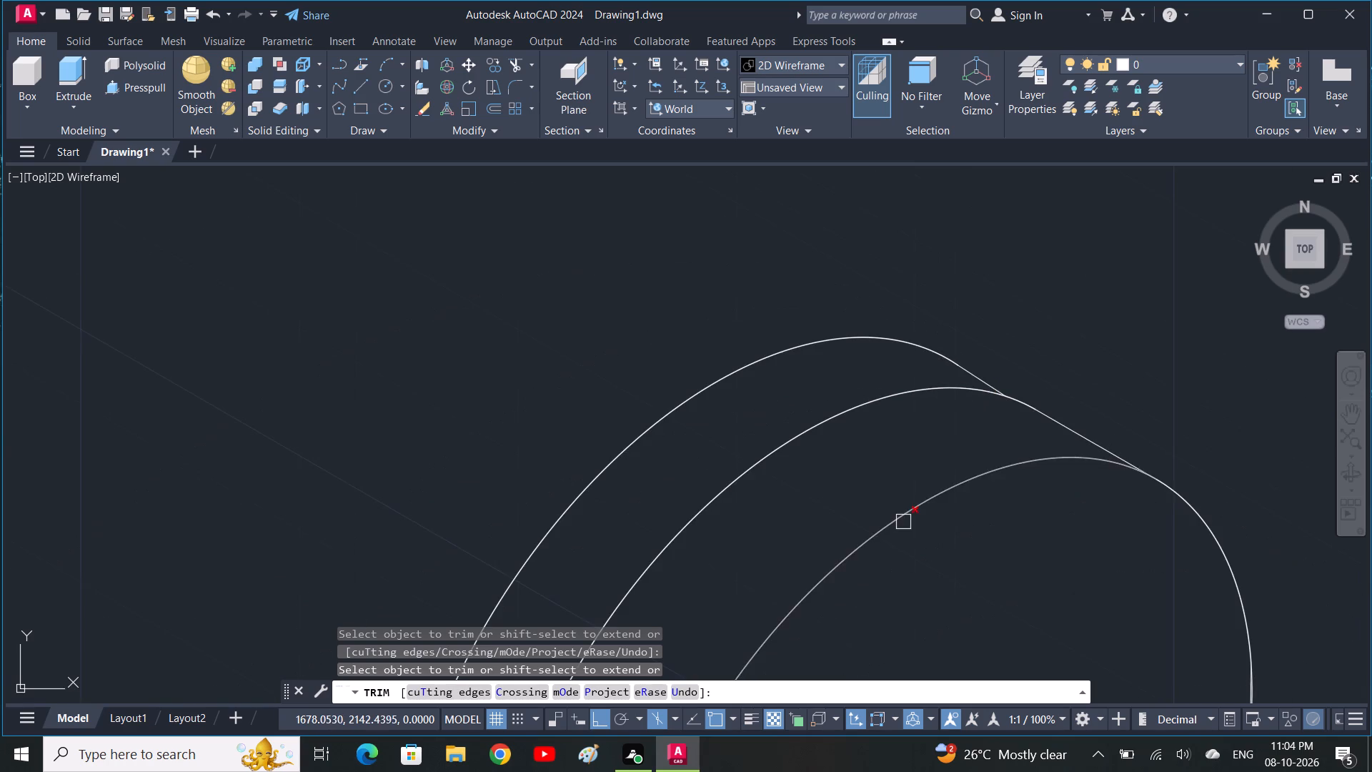
Trim the lower part of the copied isocircle between the lug's two vertical edges.
scroll(903, 522, "down", 2)
middle_click_drag(878, 542, 1063, 342)
scroll(995, 590, "up", 1)
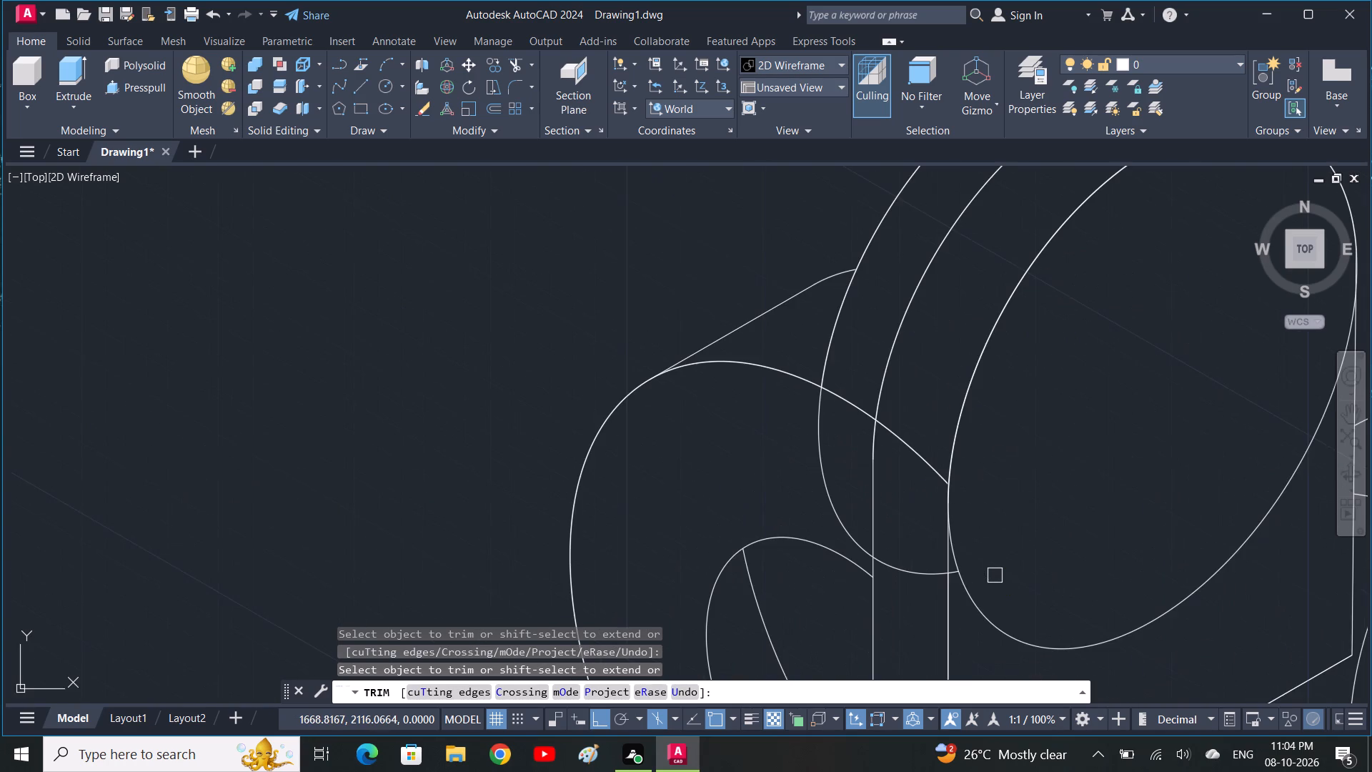
middle_click_drag(995, 575, 1023, 533)
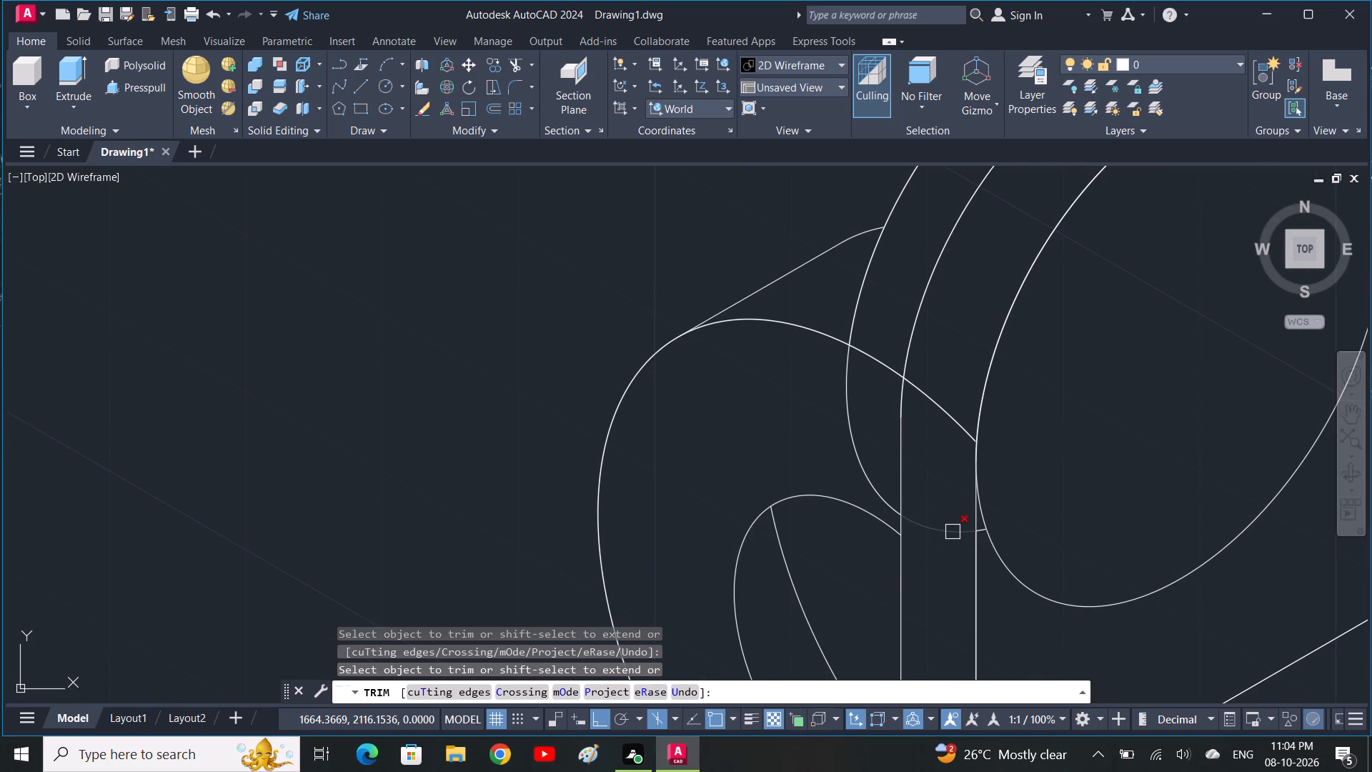
left_click(953, 532)
Trim the rear boss's outer arc where it passes behind the upright lug, and the short arc stub inside the lug's front edge.
left_click(876, 361)
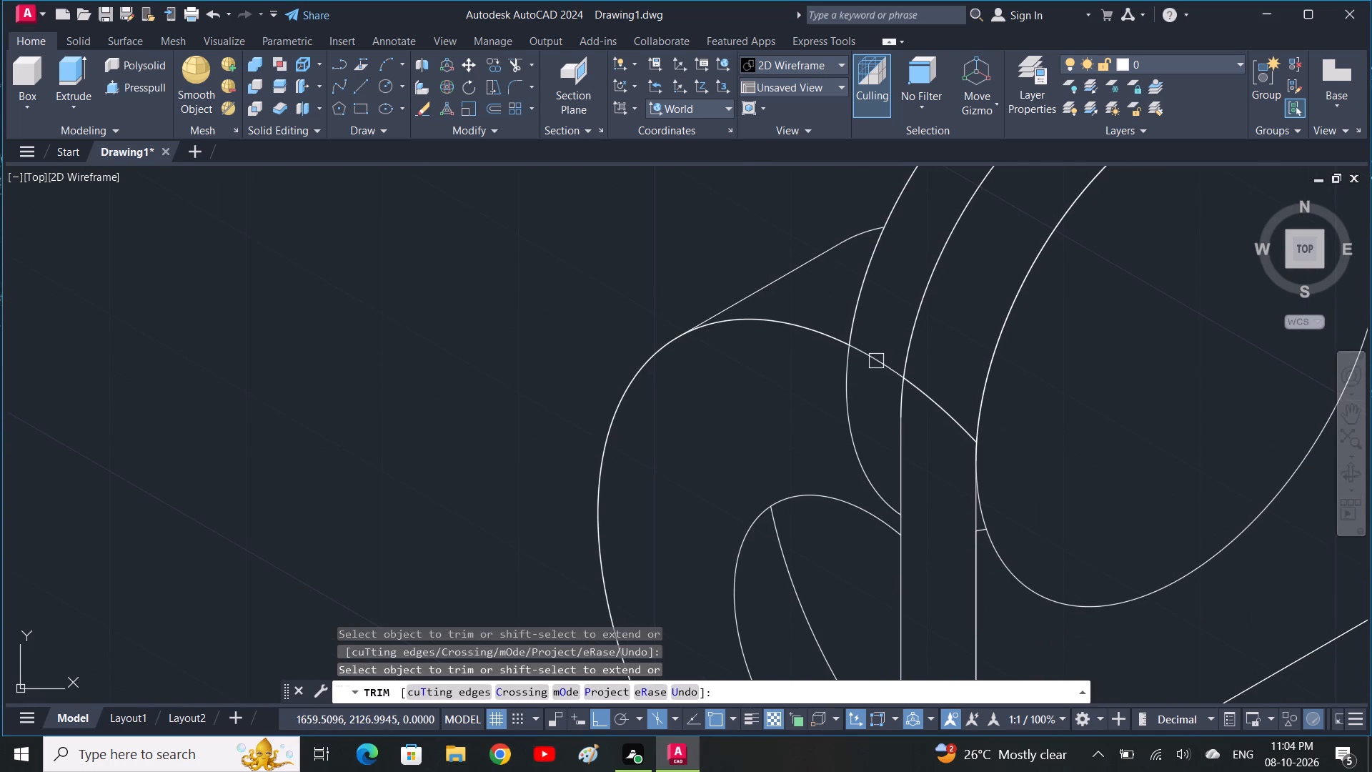
left_click(878, 351)
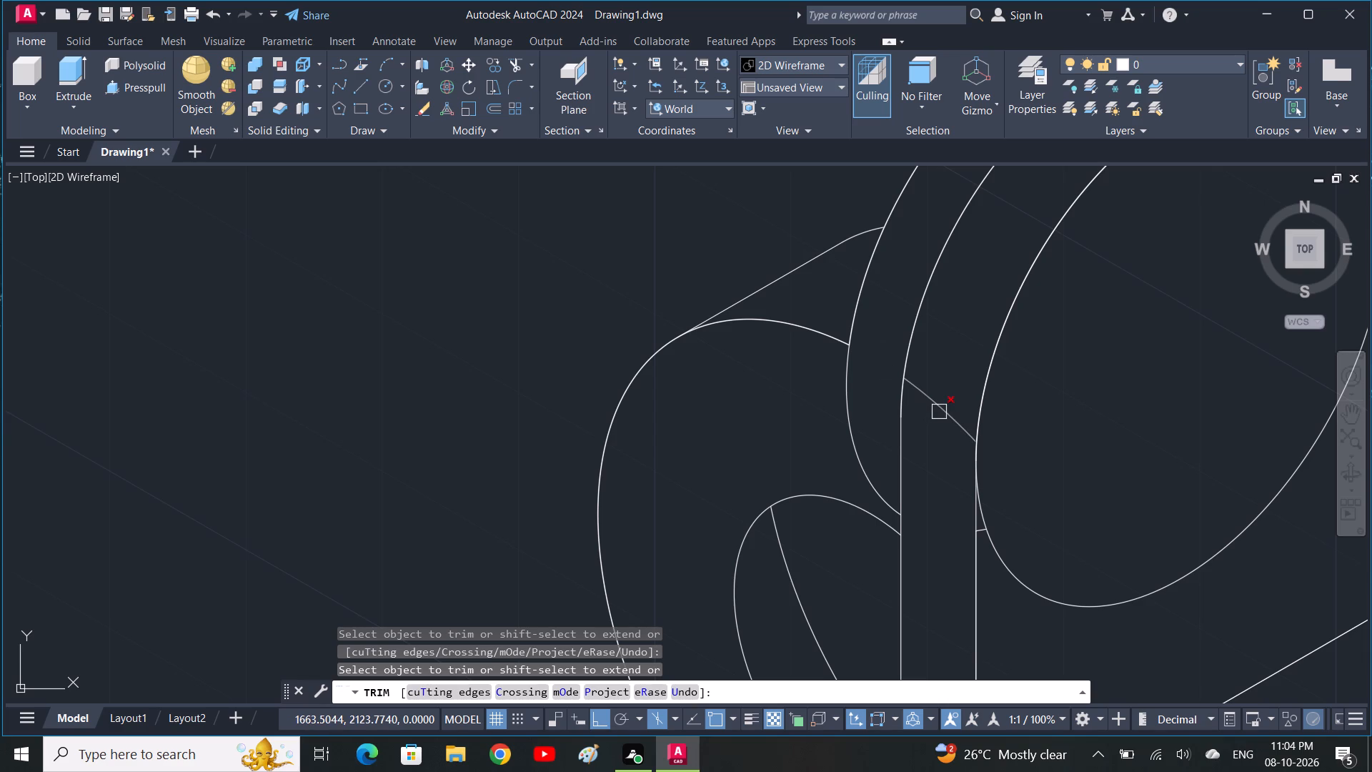
left_click(940, 411)
left_click(941, 411)
scroll(983, 550, "up", 3)
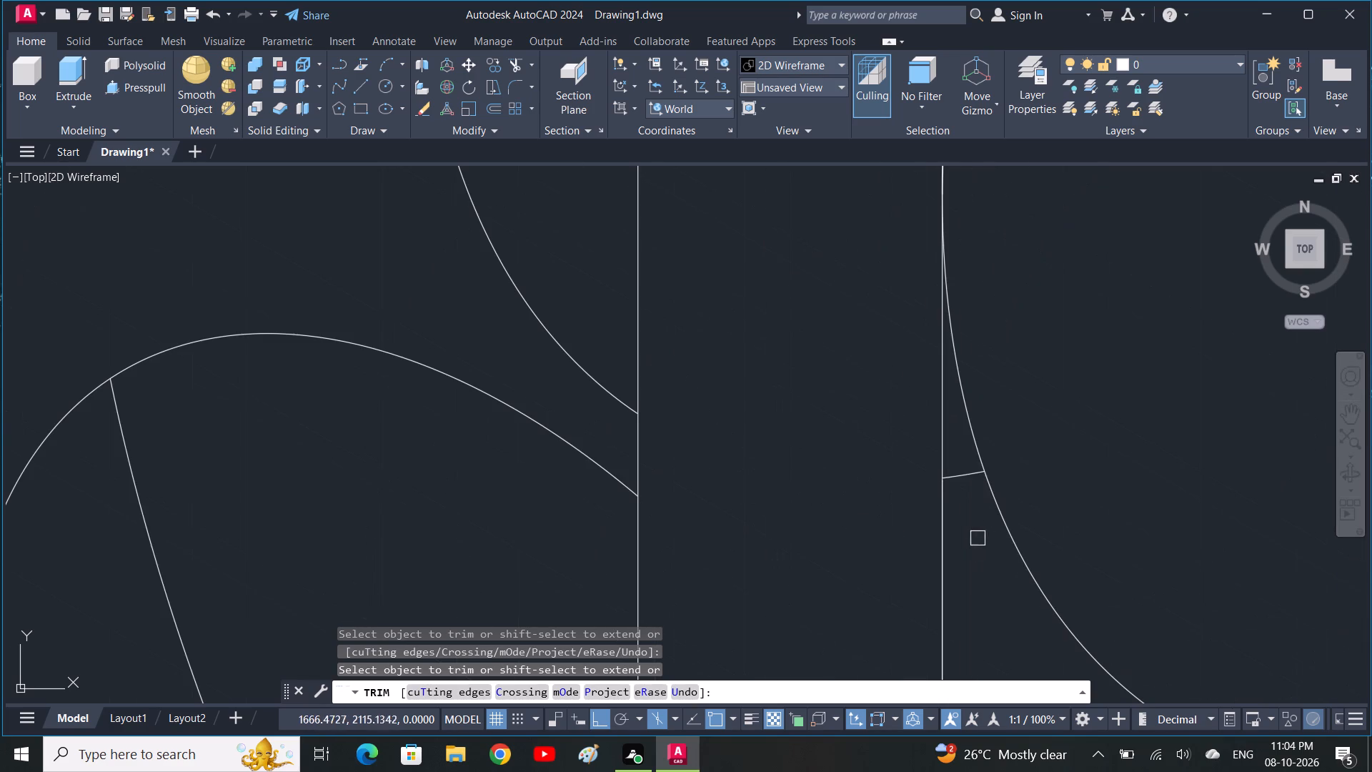
left_click(967, 478)
left_click(976, 470)
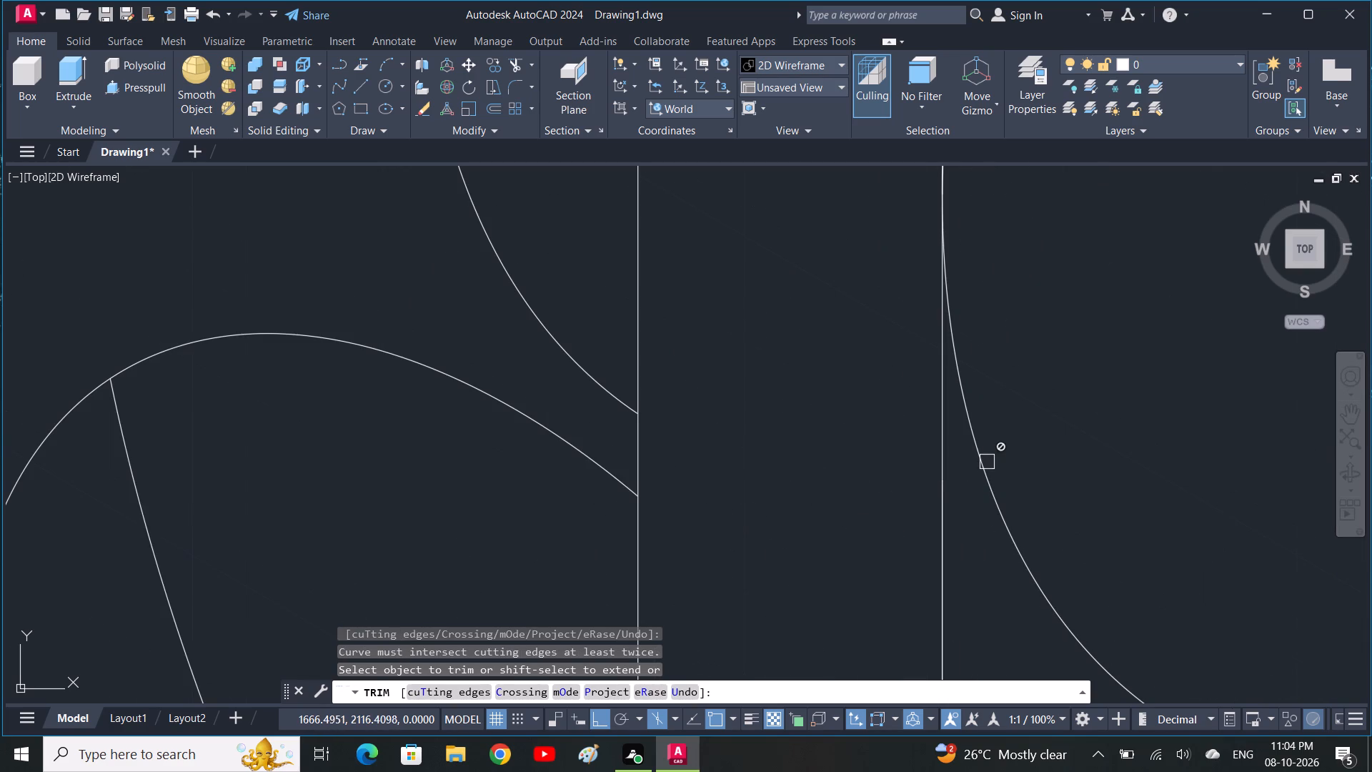
key("Escape")
Erase the leftover isocircle overlapping the upright lug's front face.
left_click(988, 477)
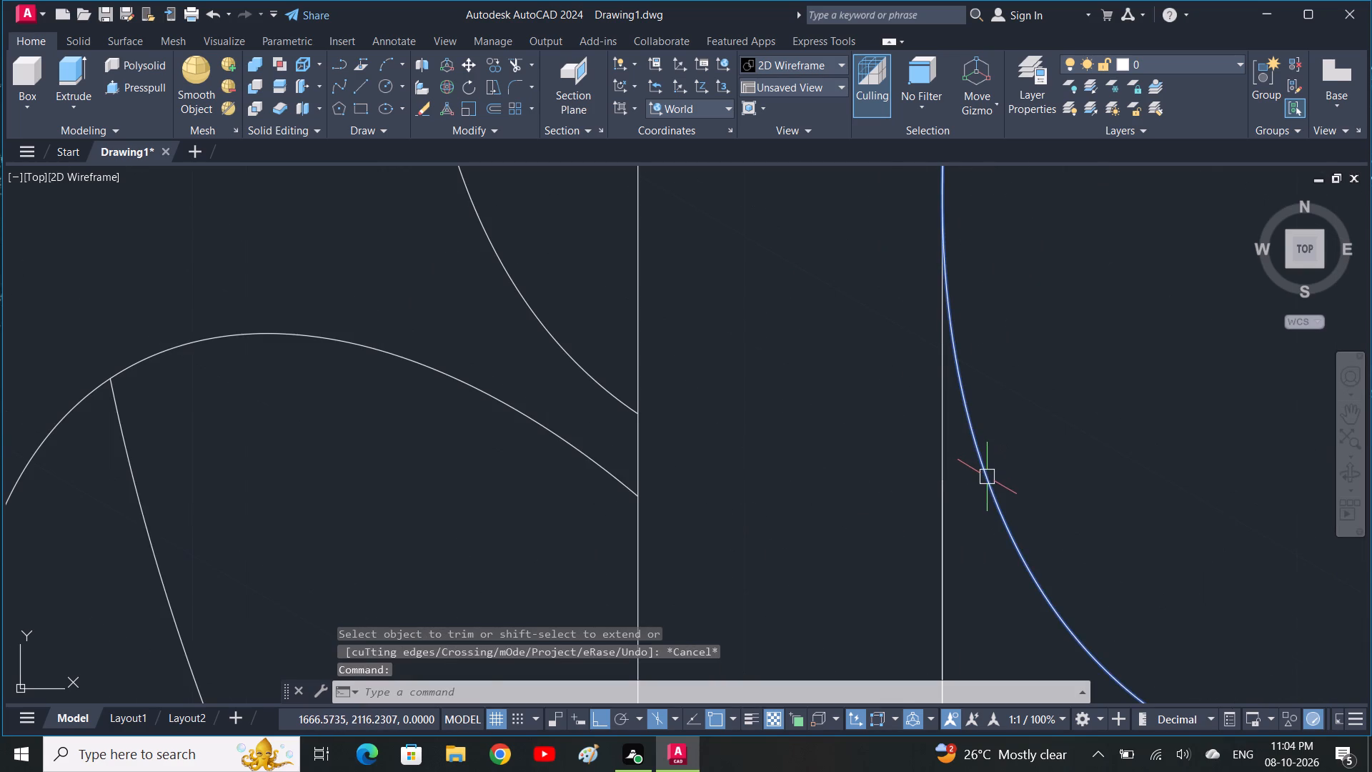
key("Delete")
Draw a 15-diameter isocircle on the right isoplane, centred on the rounded end of the upright lug's front face.
scroll(982, 489, "down", 6)
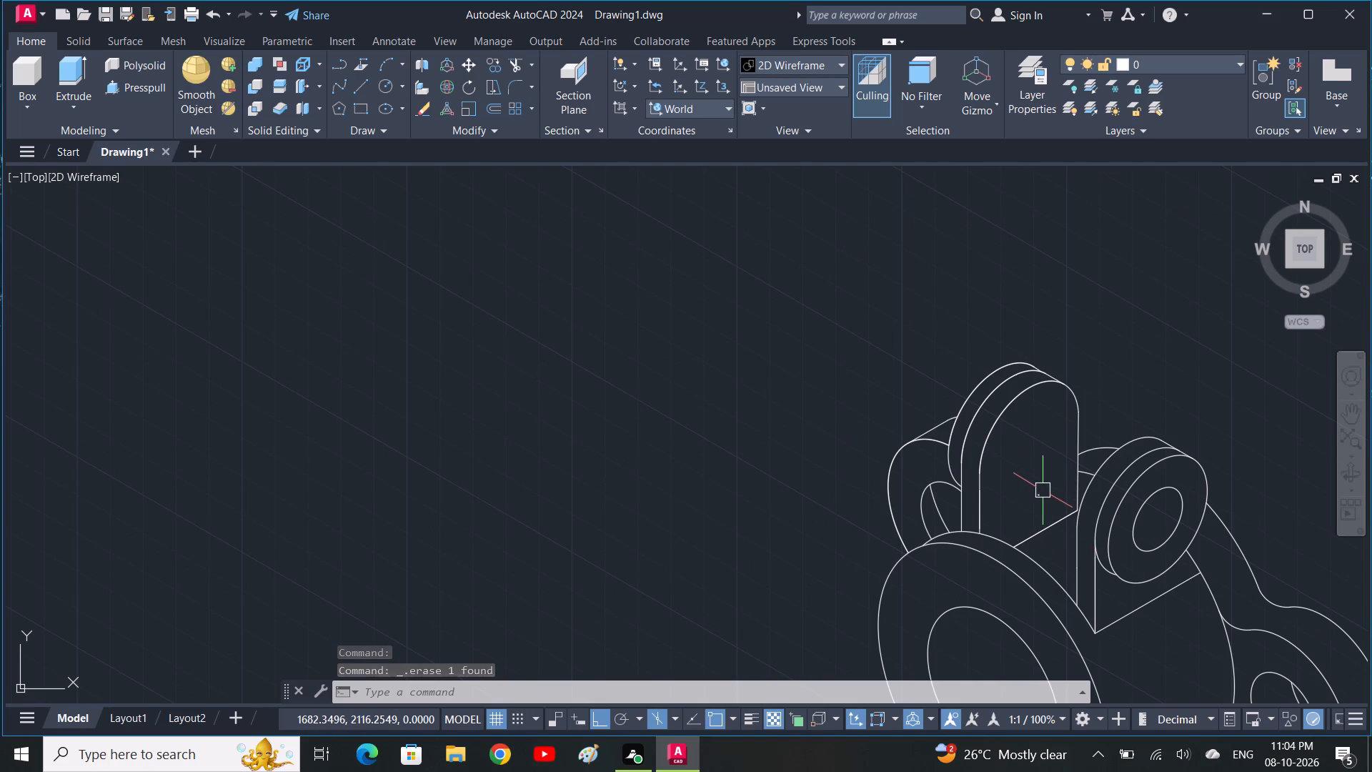
type("el i")
key("space")
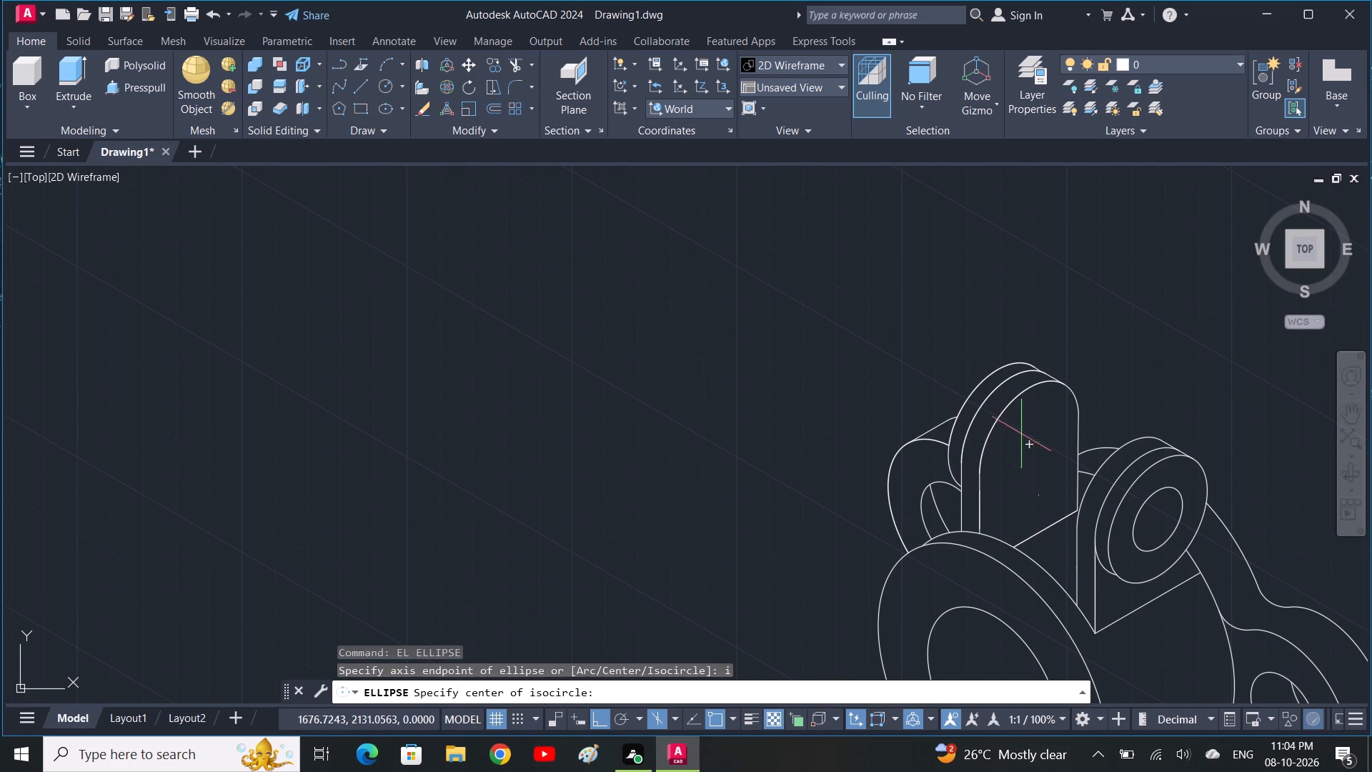
left_click(1025, 443)
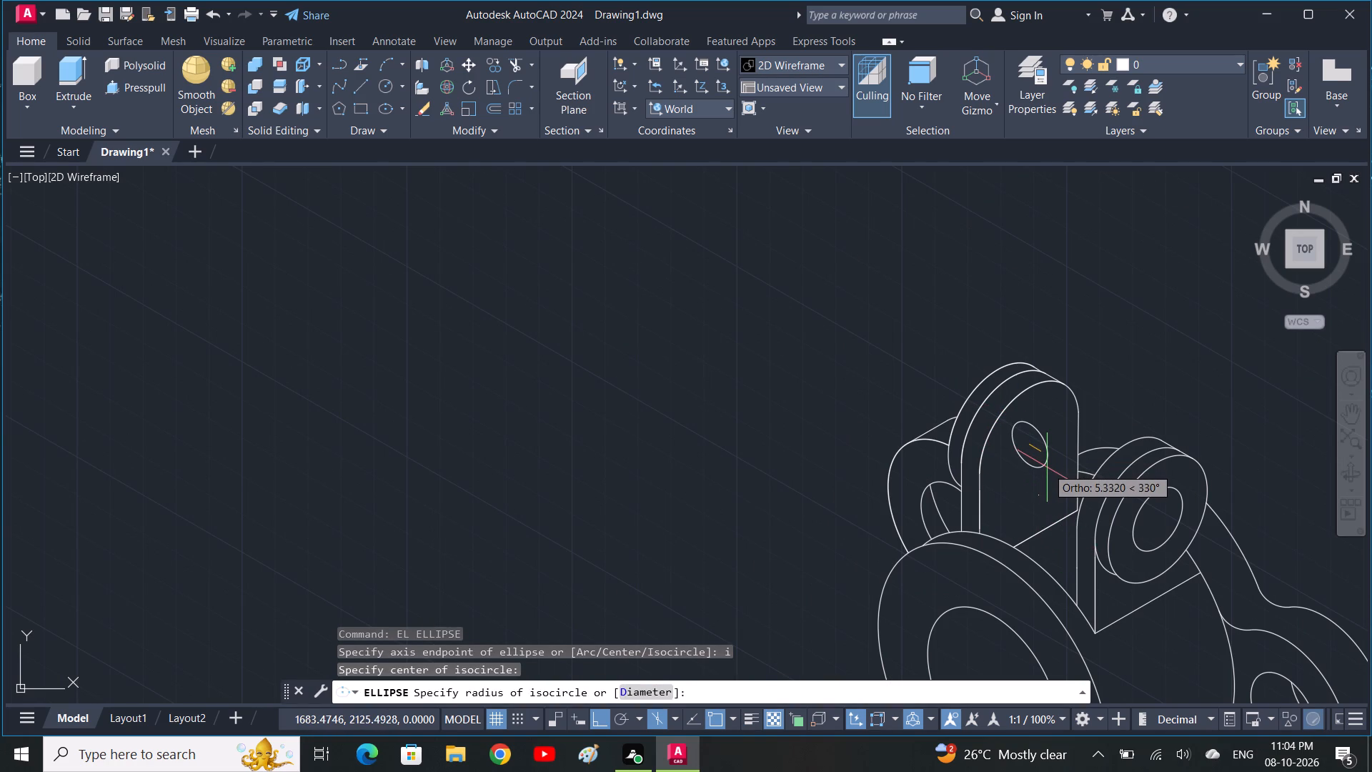
key("F5")
key("F5")
type("d")
key("space")
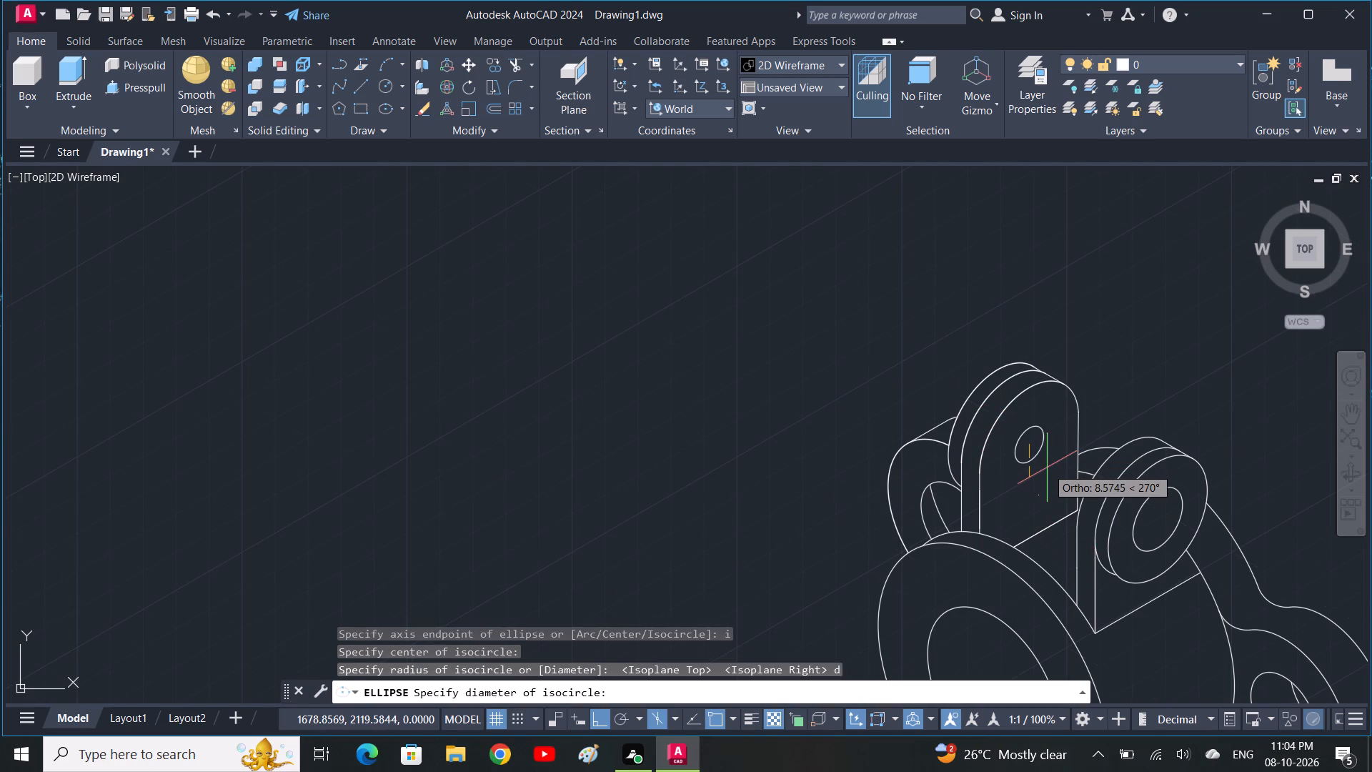
type("15")
key("space")
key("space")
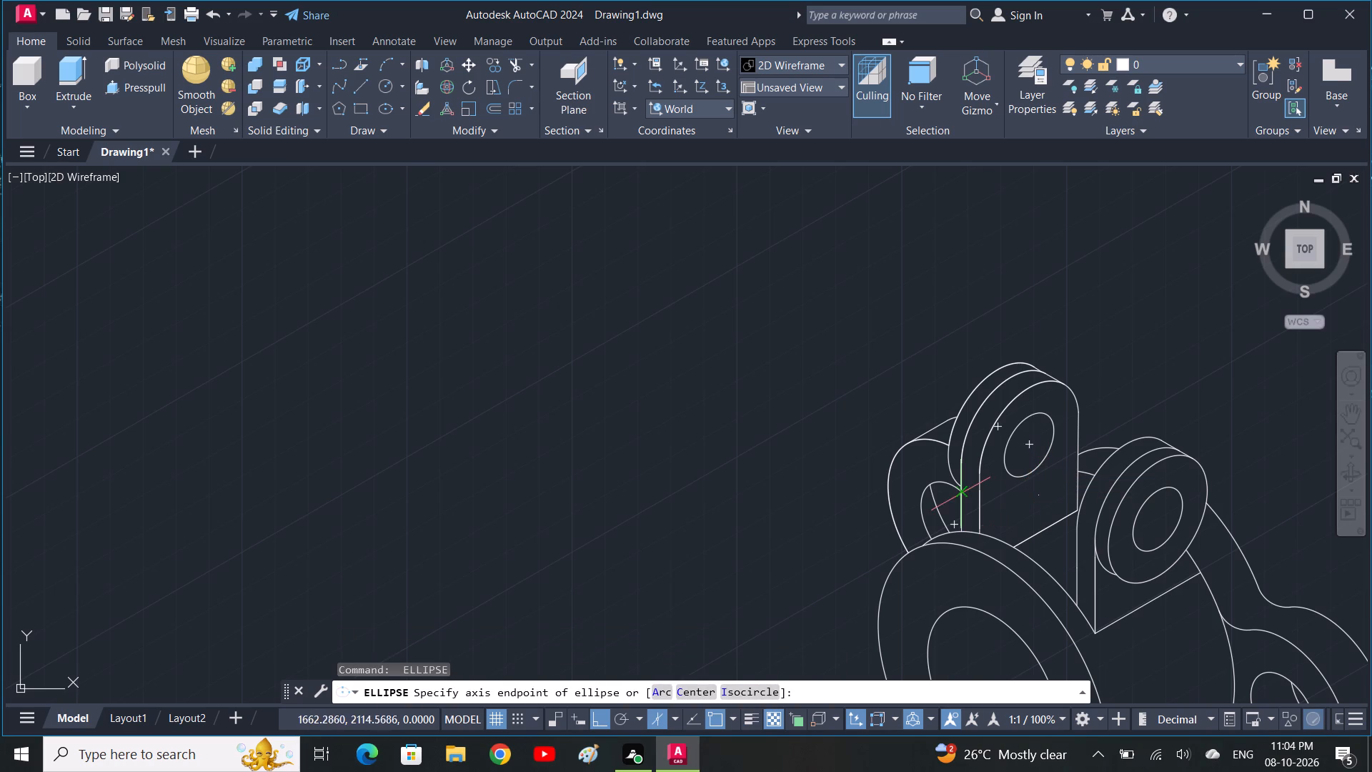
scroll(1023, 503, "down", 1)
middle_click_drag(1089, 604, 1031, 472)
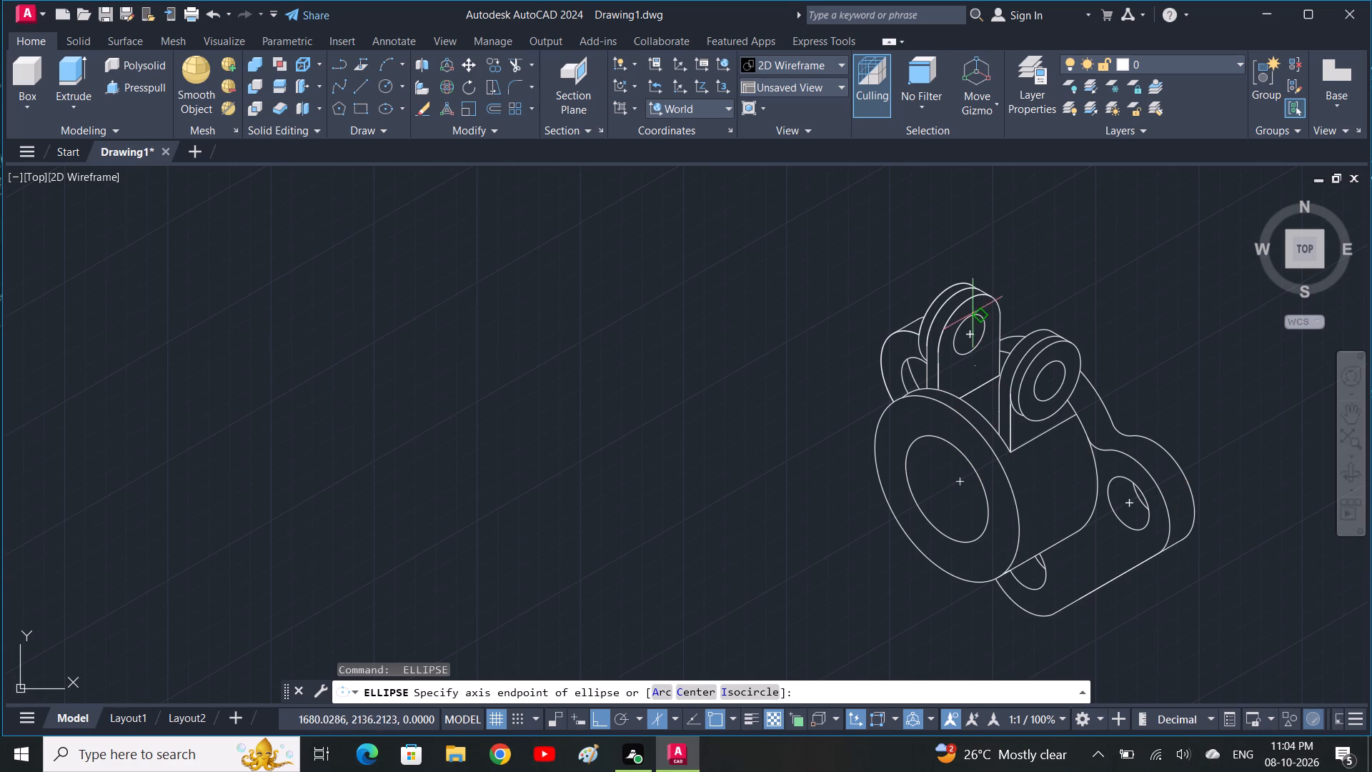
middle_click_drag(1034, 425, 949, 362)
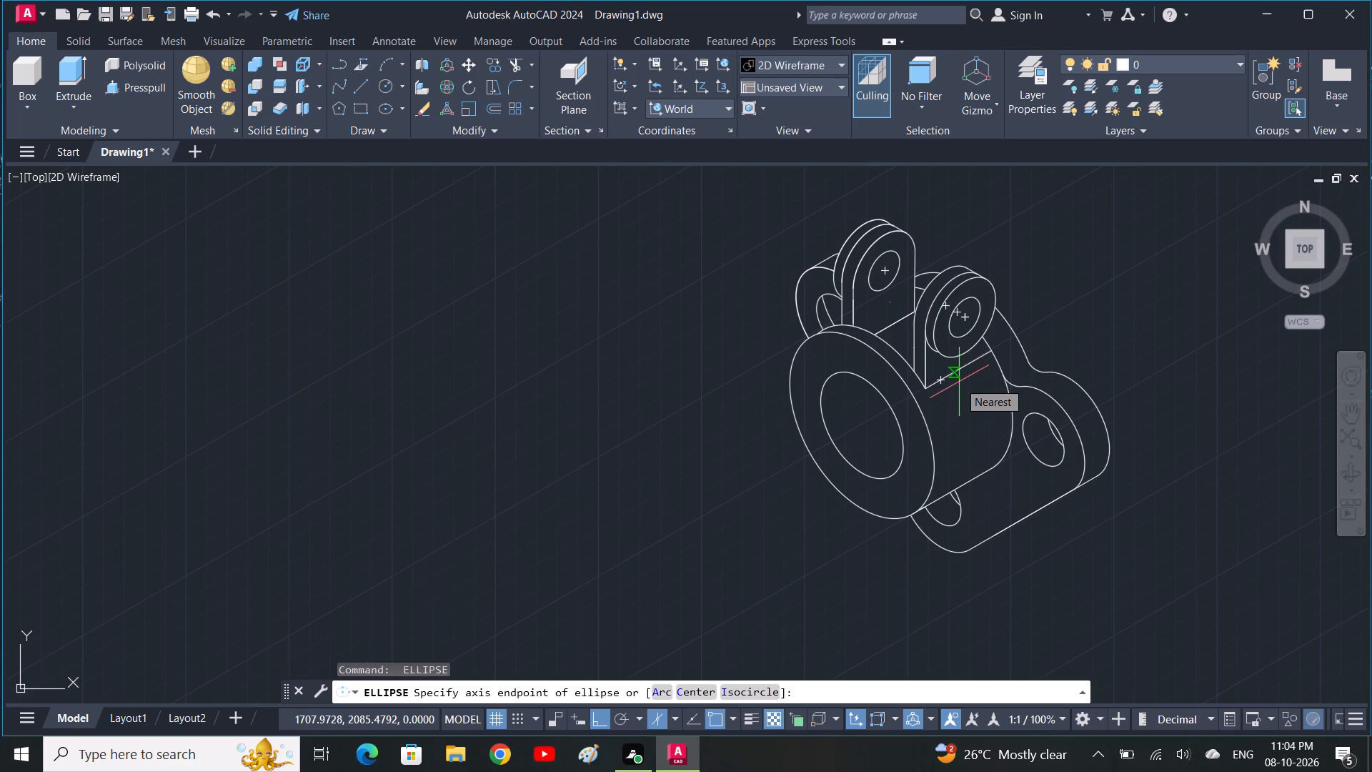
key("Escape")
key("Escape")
Join the connected curves of the whole part drawing, running Join on everything twice.
left_click(1104, 597)
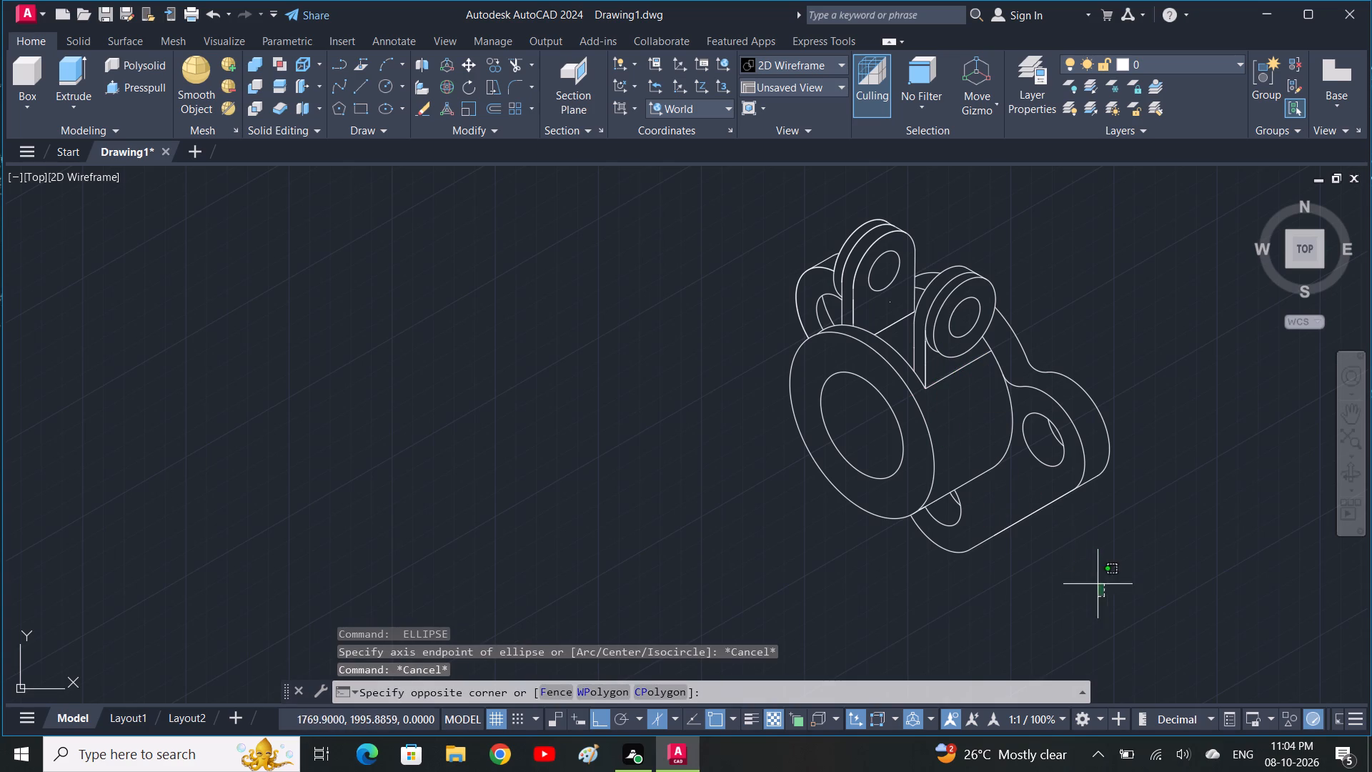
left_click(735, 207)
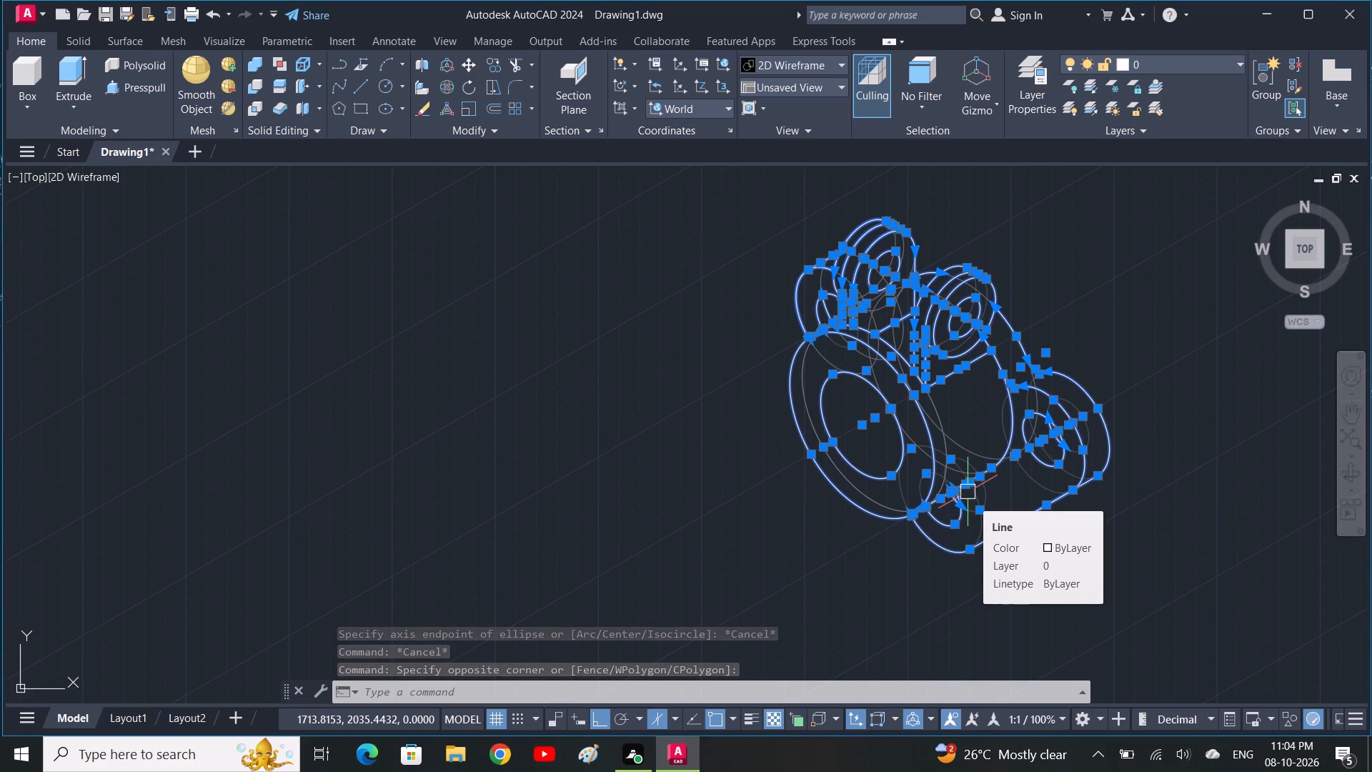
type("j")
key("space")
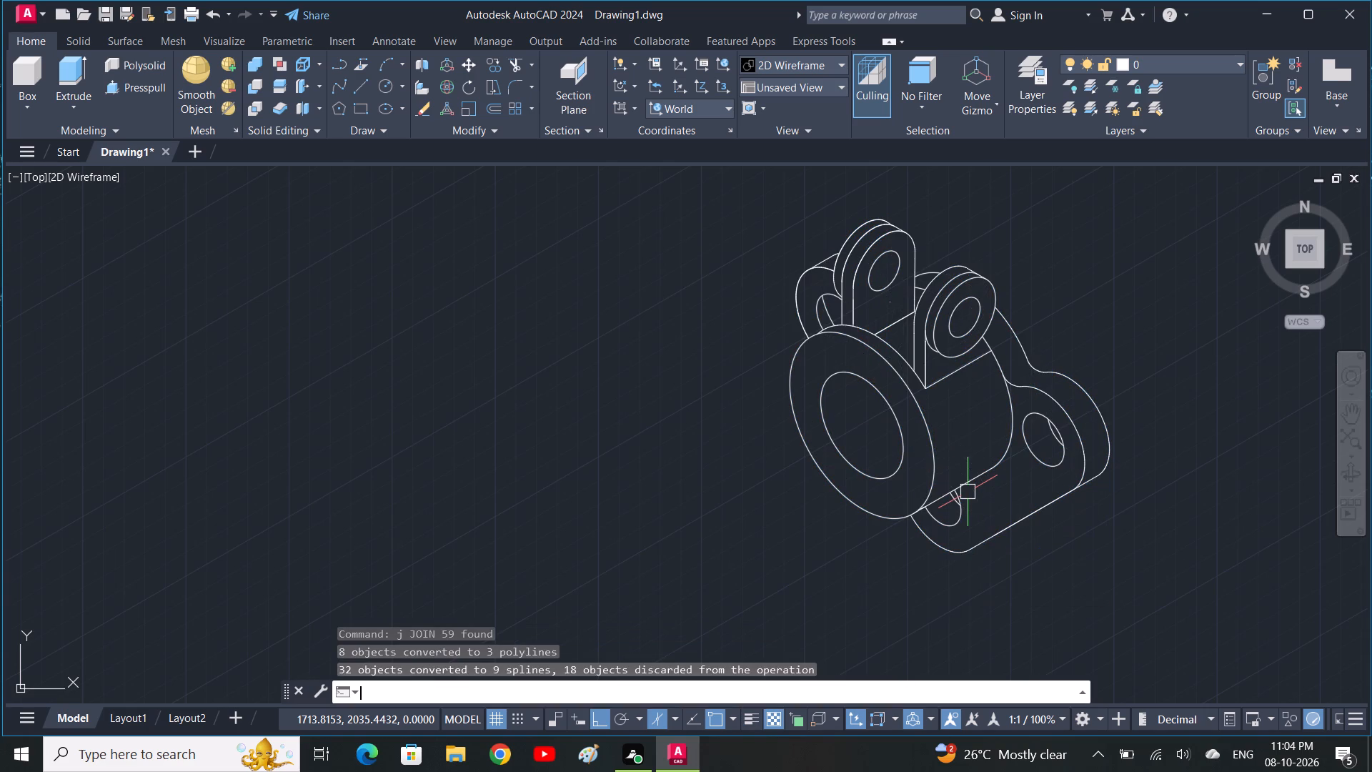
left_click(1192, 620)
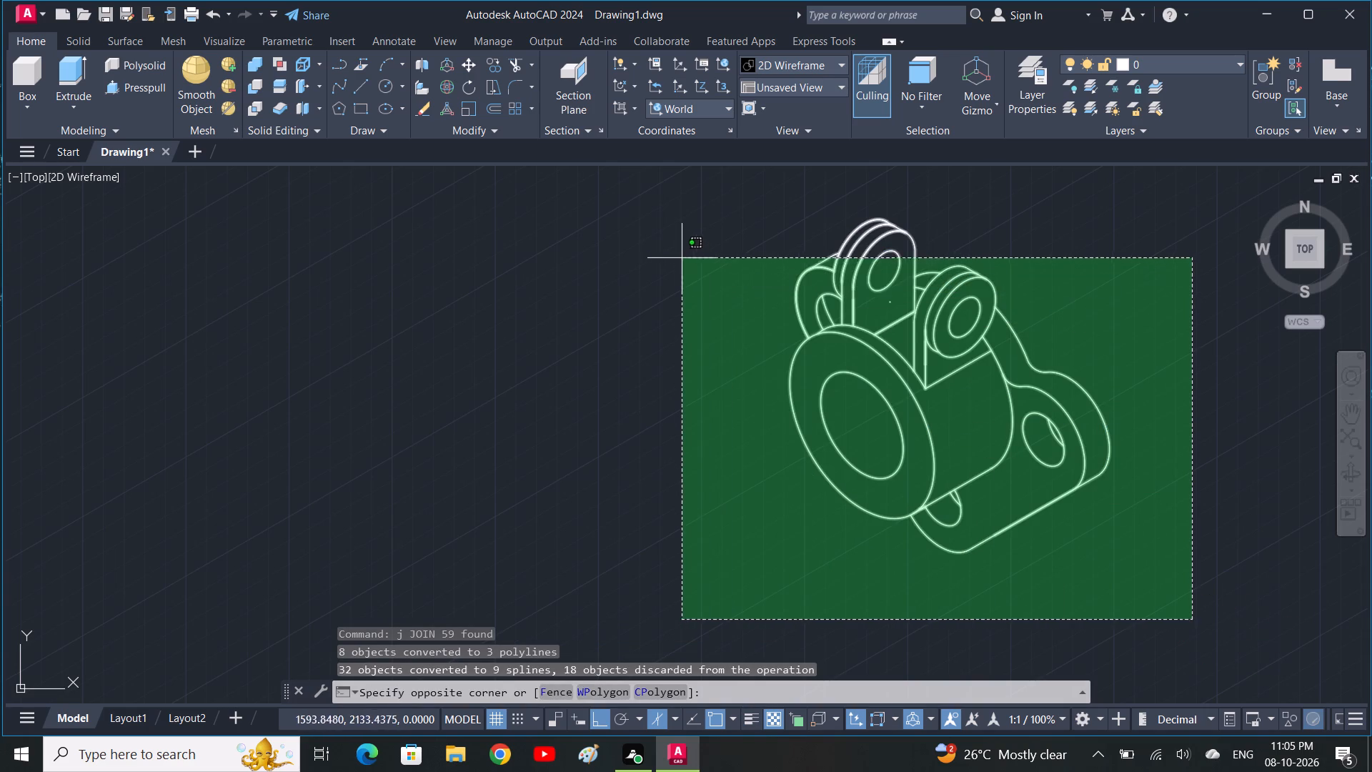
left_click(662, 222)
key("j")
key("space")
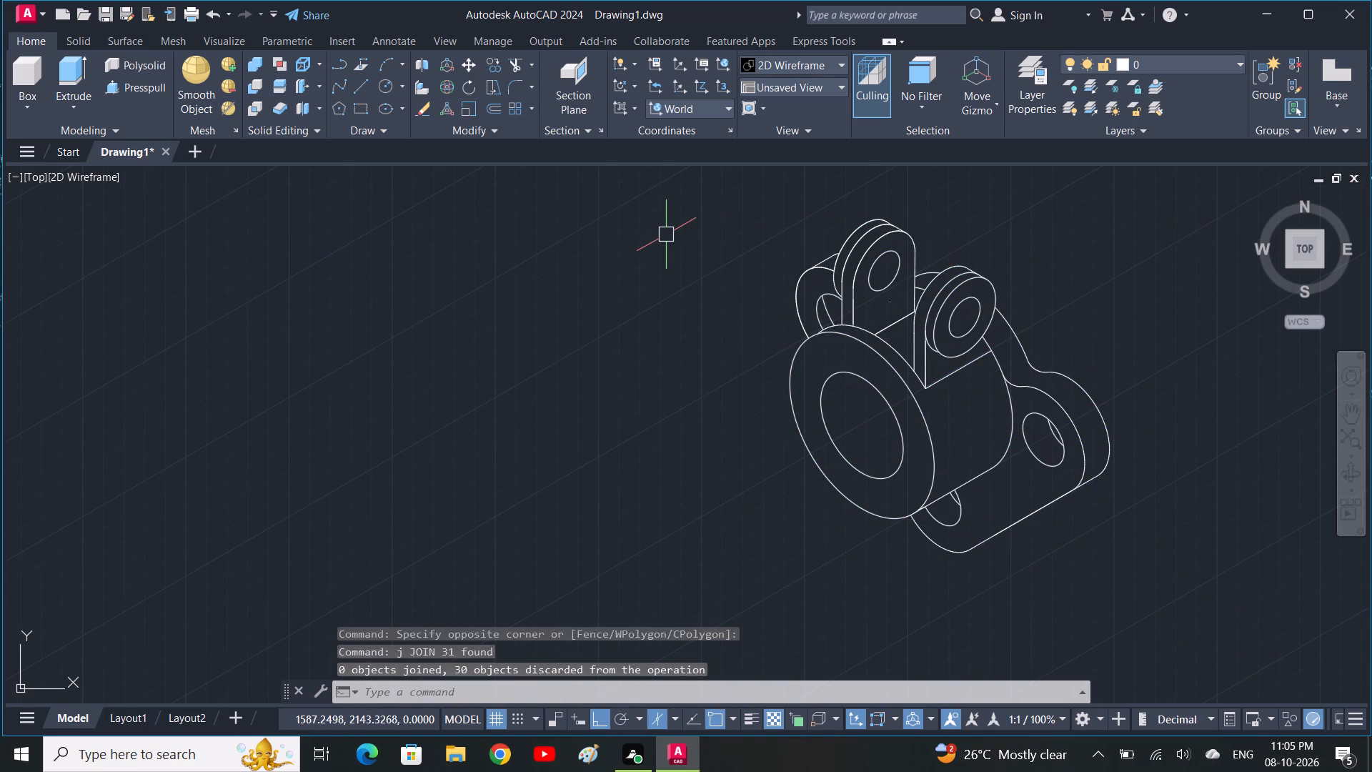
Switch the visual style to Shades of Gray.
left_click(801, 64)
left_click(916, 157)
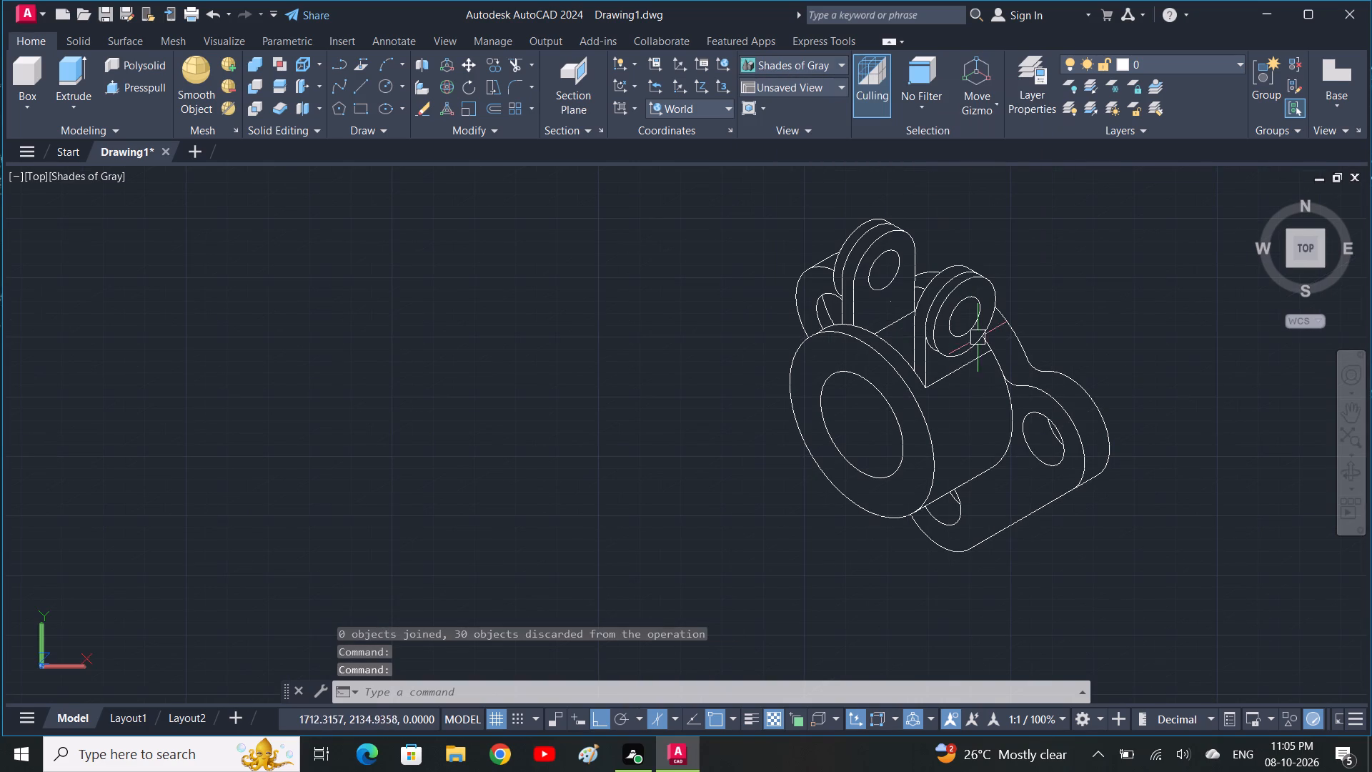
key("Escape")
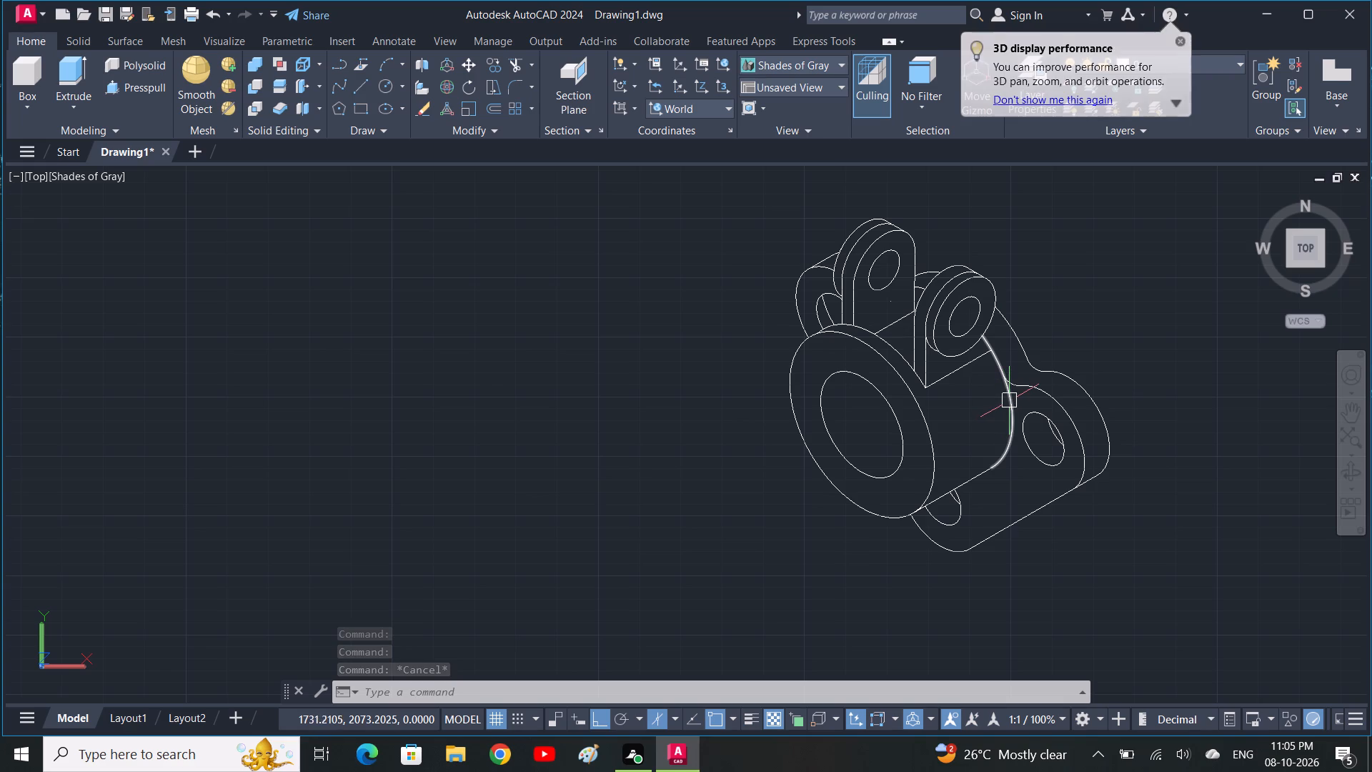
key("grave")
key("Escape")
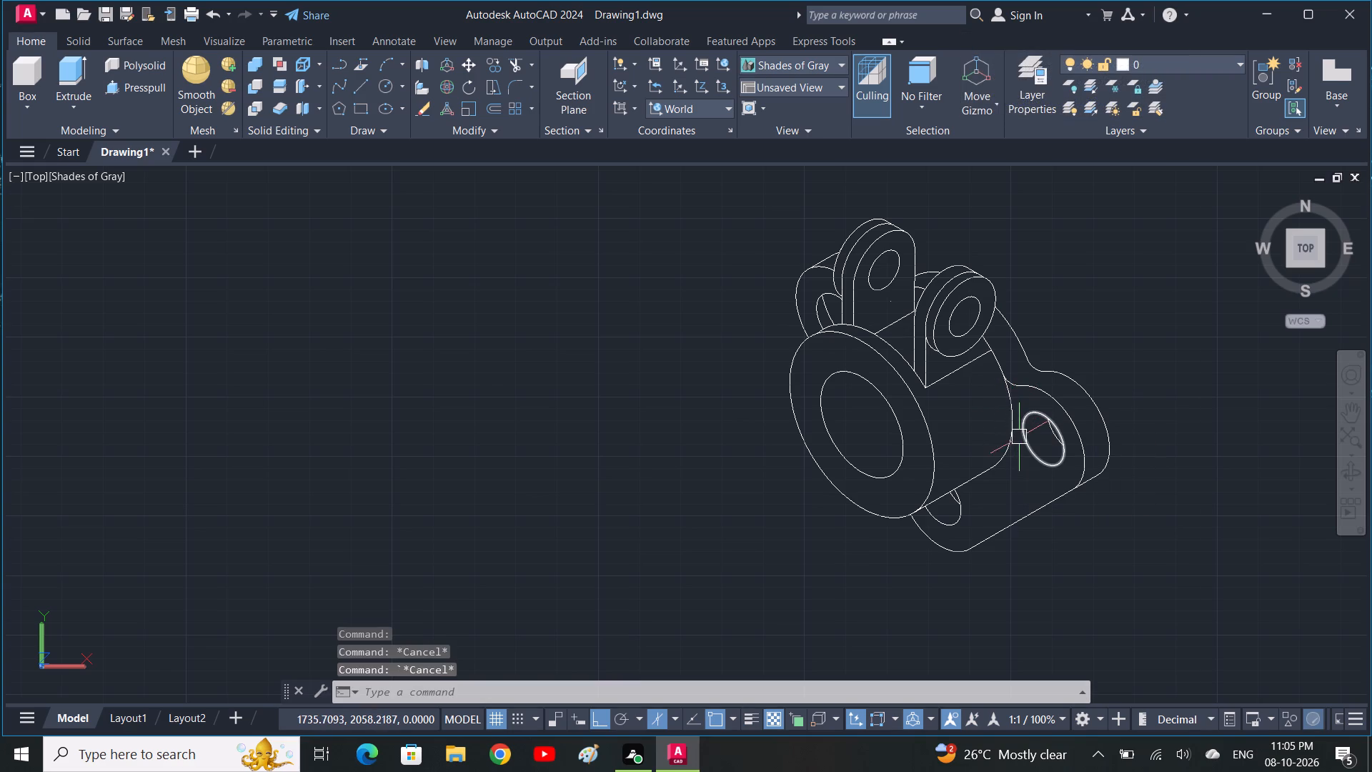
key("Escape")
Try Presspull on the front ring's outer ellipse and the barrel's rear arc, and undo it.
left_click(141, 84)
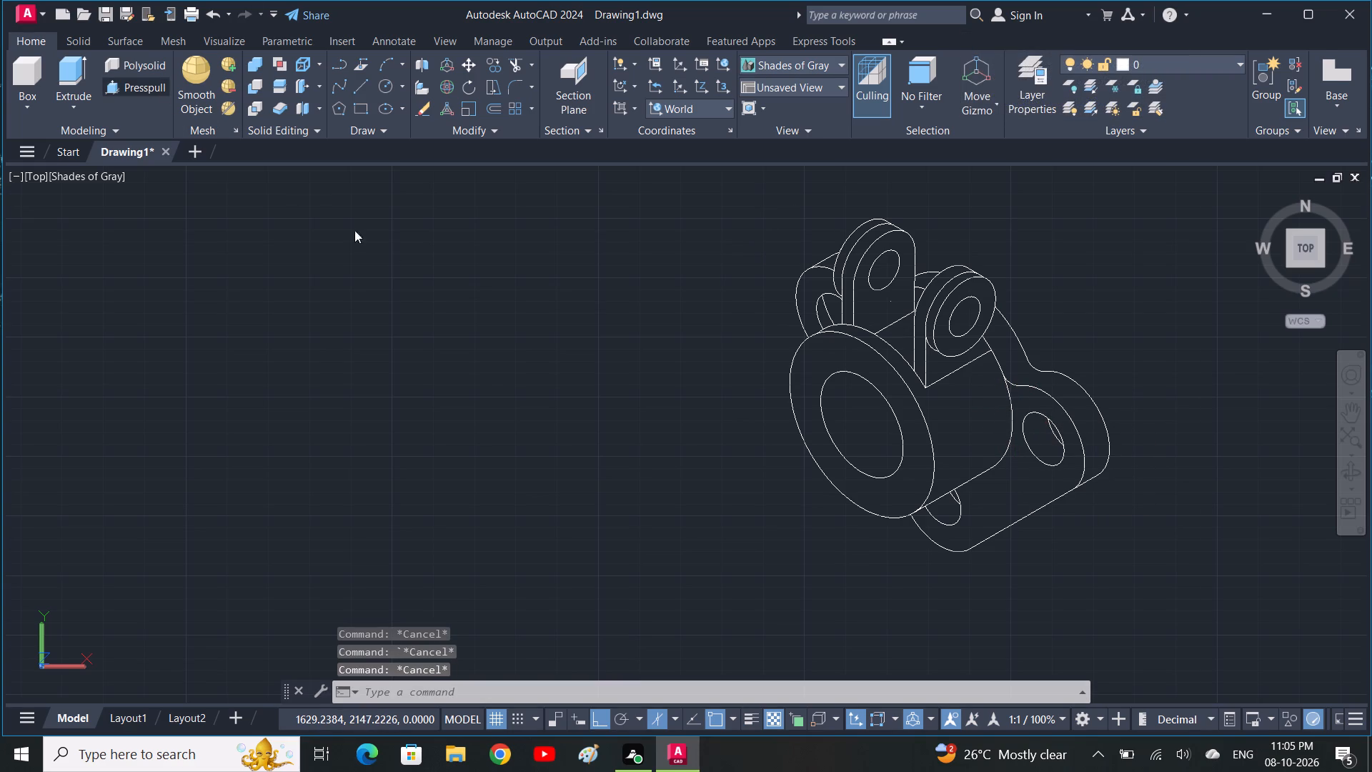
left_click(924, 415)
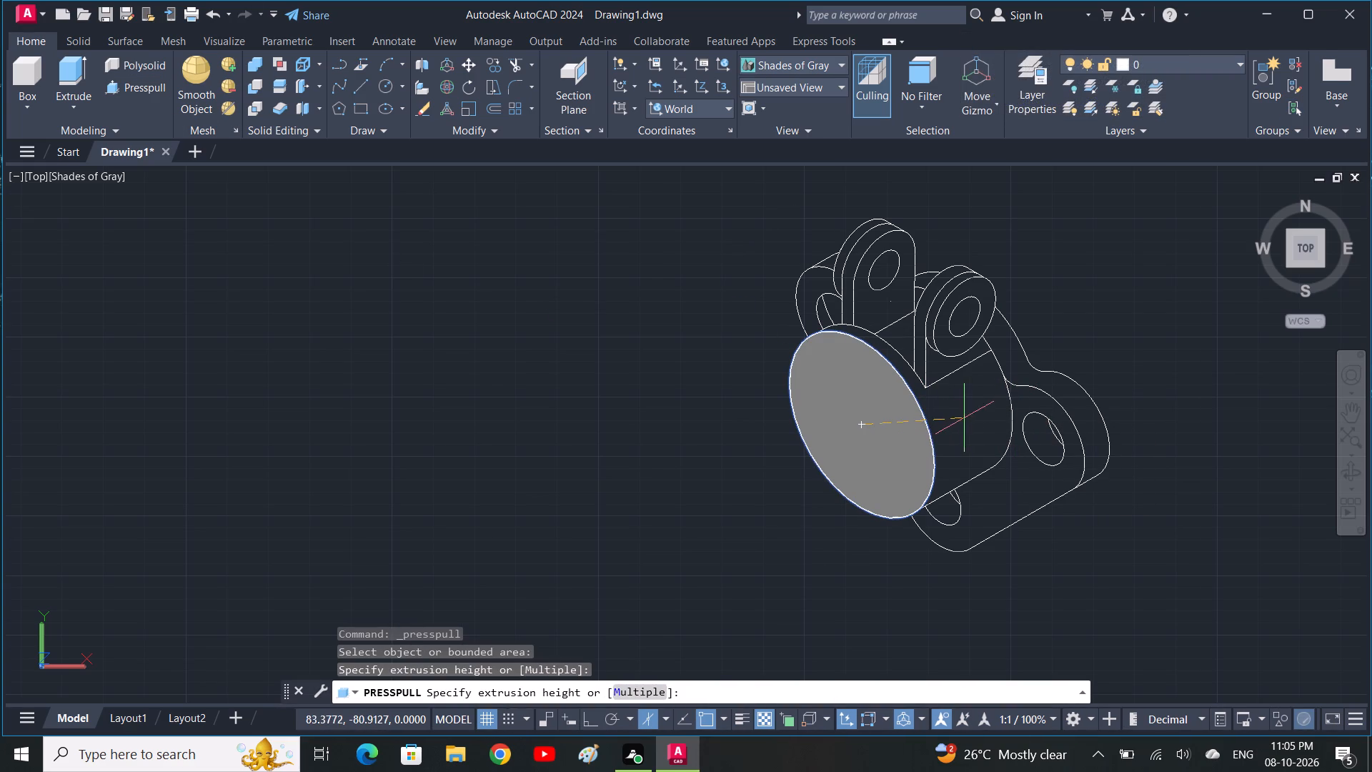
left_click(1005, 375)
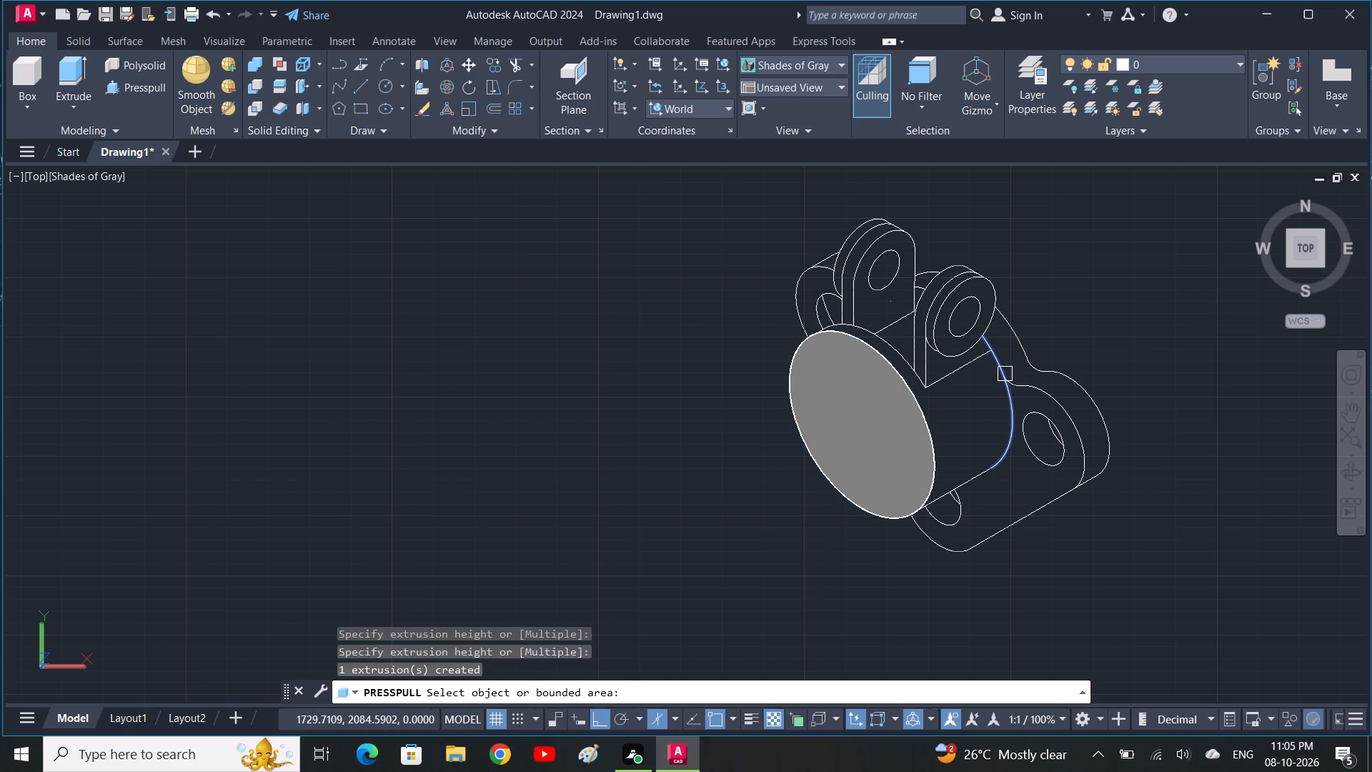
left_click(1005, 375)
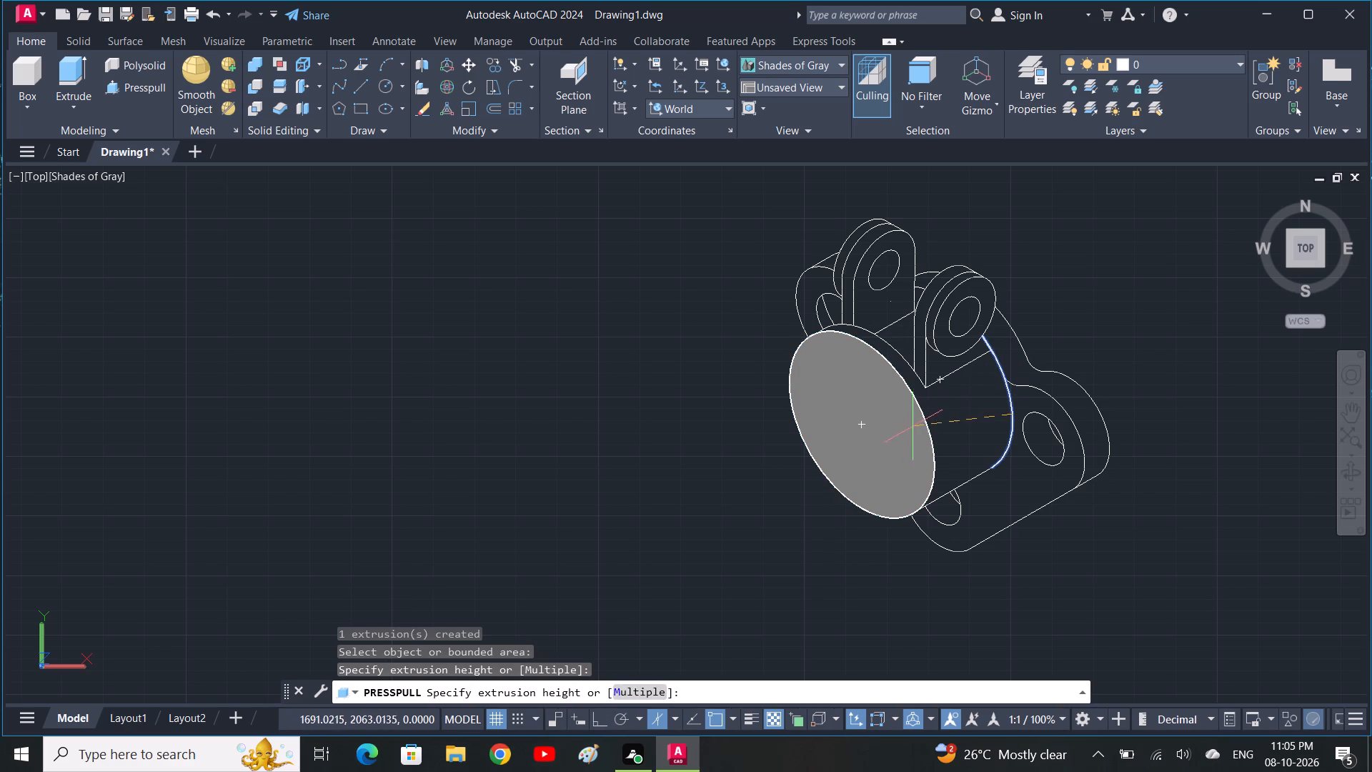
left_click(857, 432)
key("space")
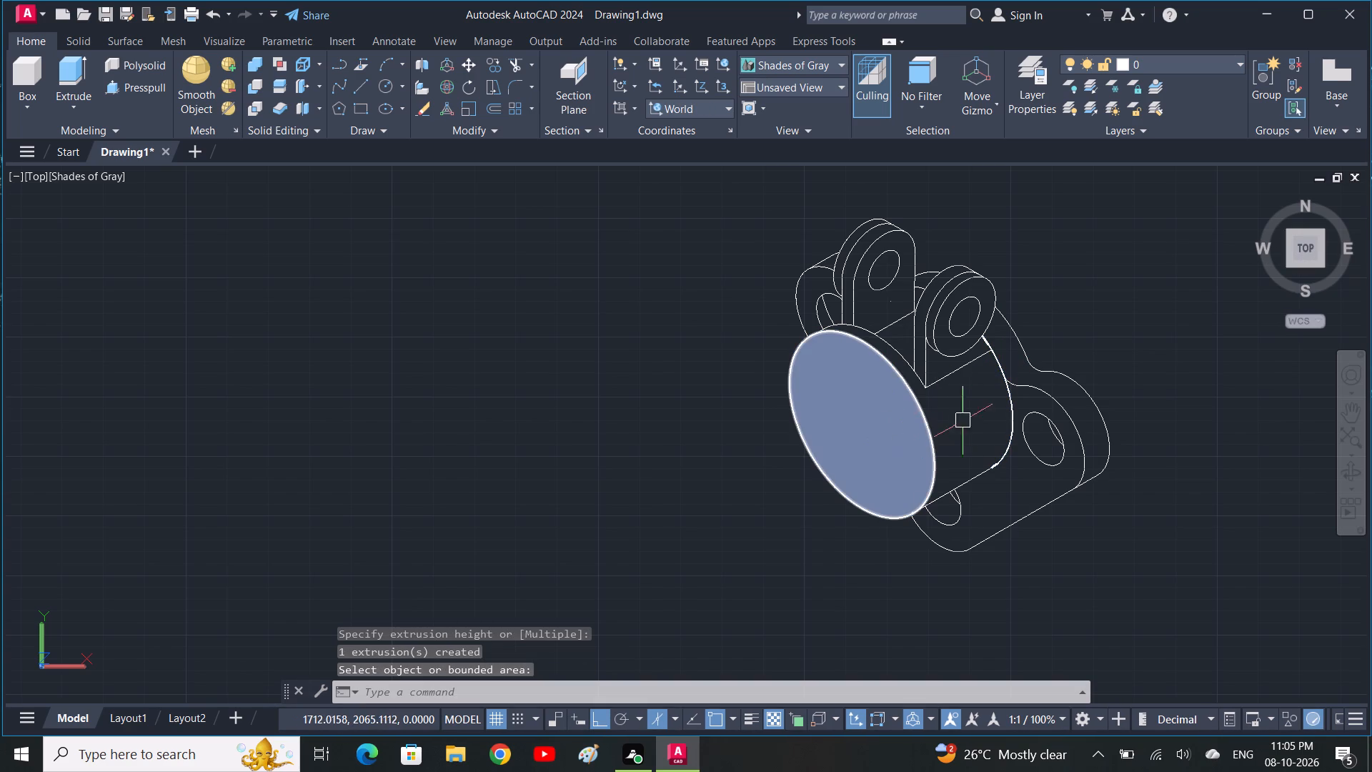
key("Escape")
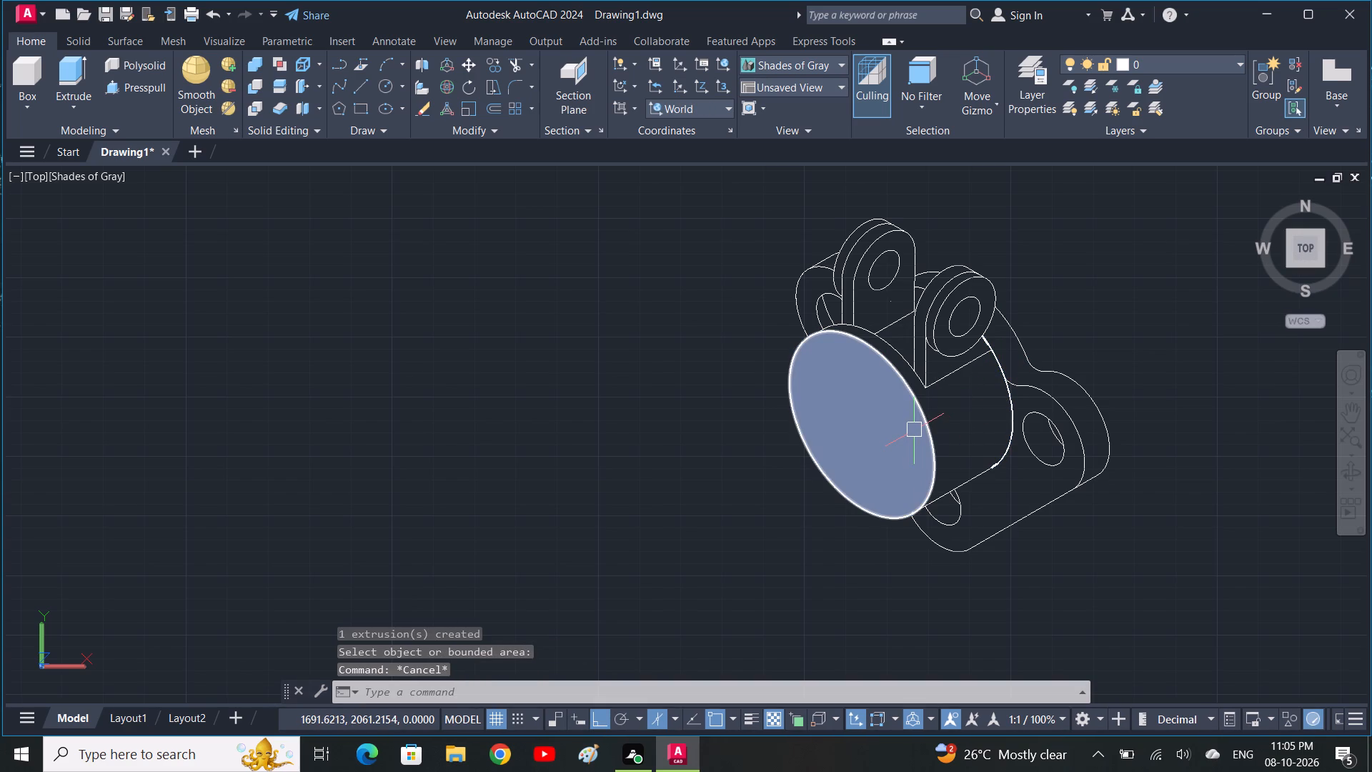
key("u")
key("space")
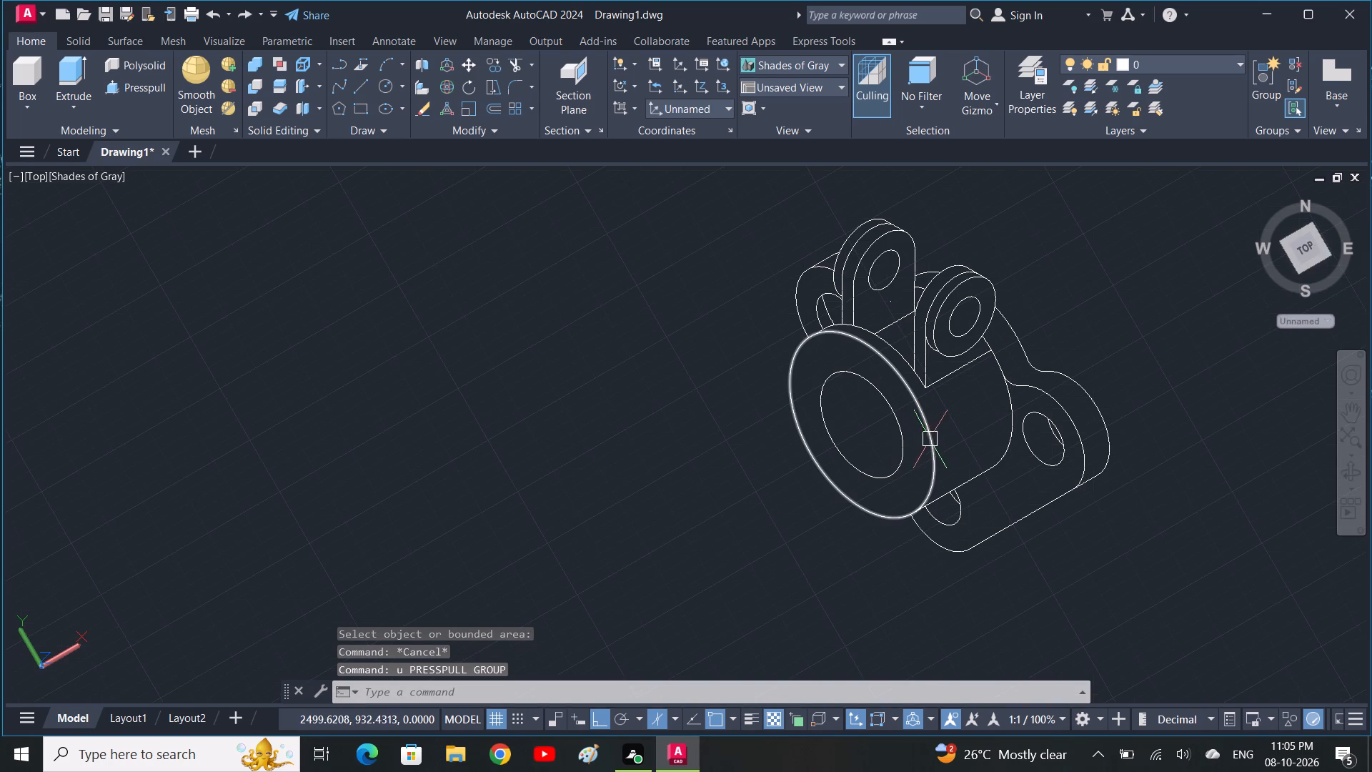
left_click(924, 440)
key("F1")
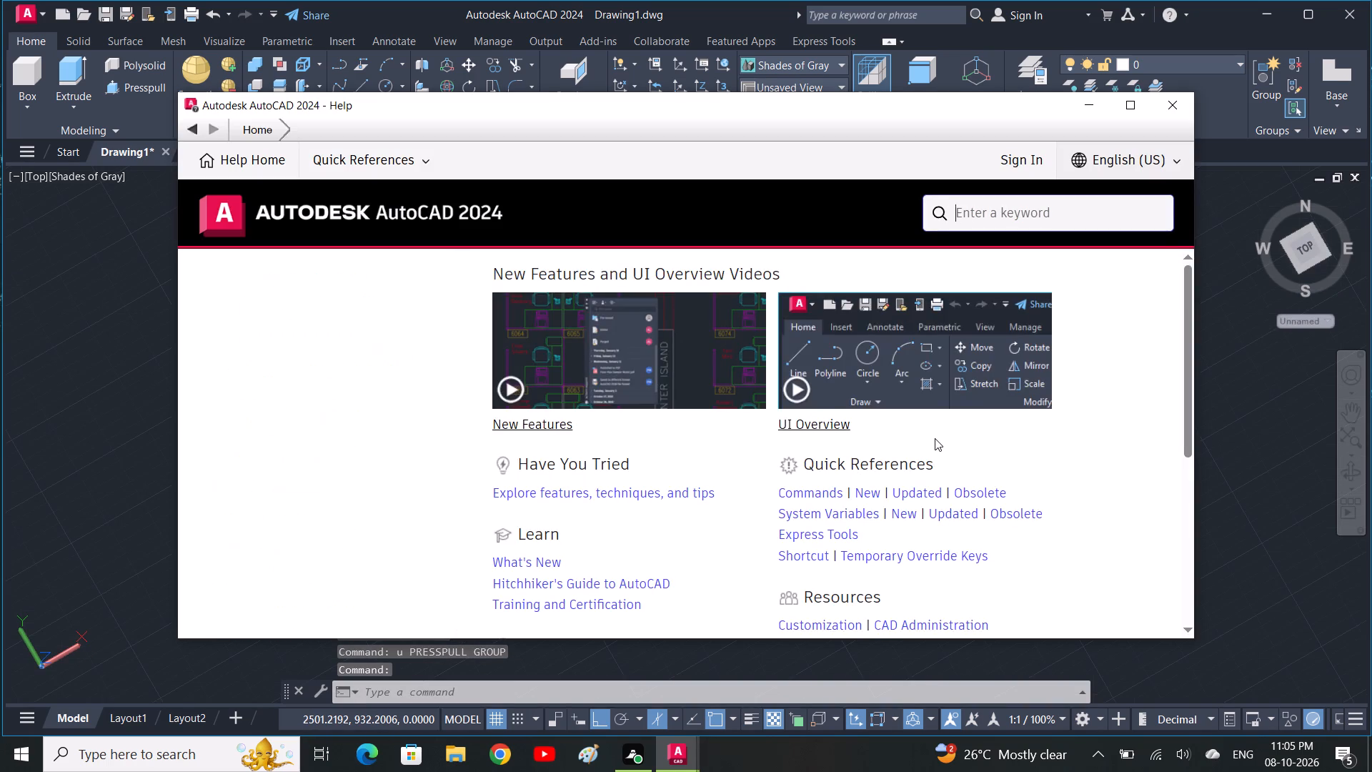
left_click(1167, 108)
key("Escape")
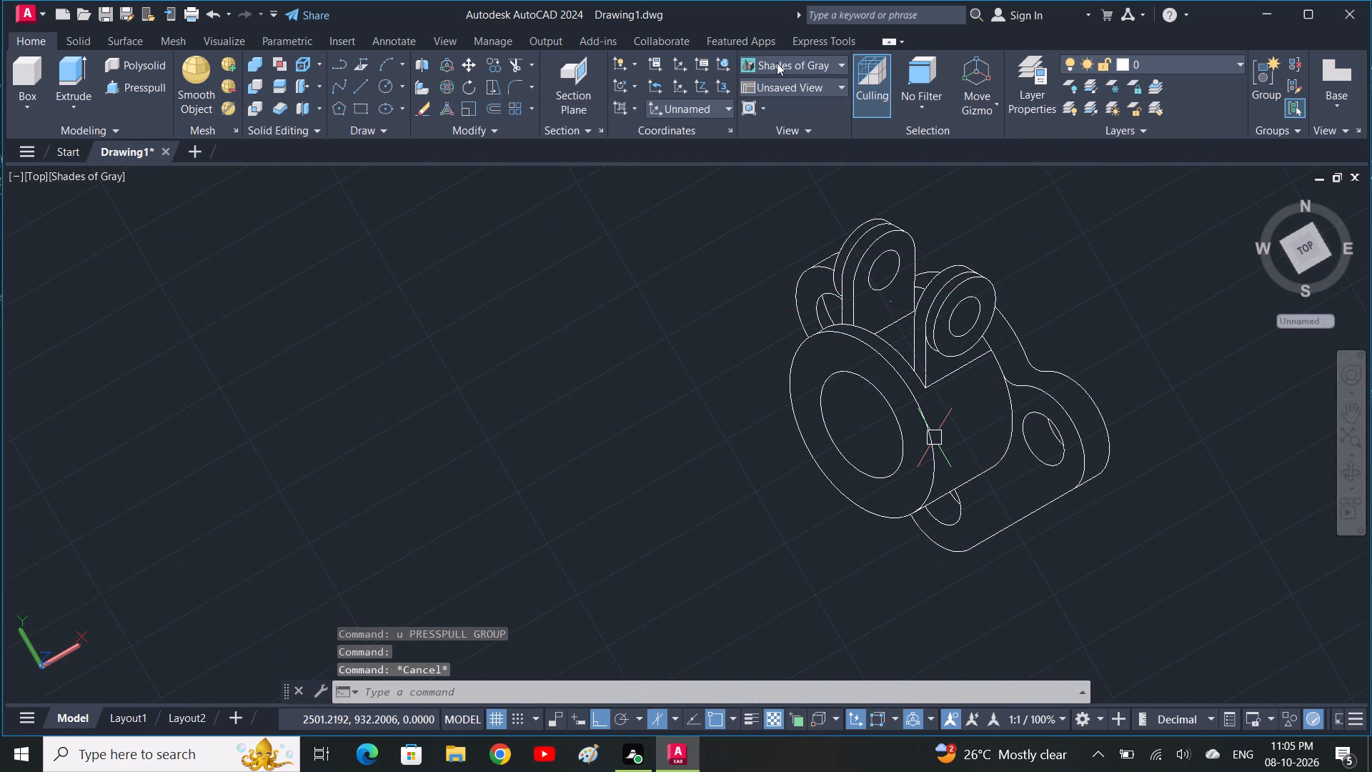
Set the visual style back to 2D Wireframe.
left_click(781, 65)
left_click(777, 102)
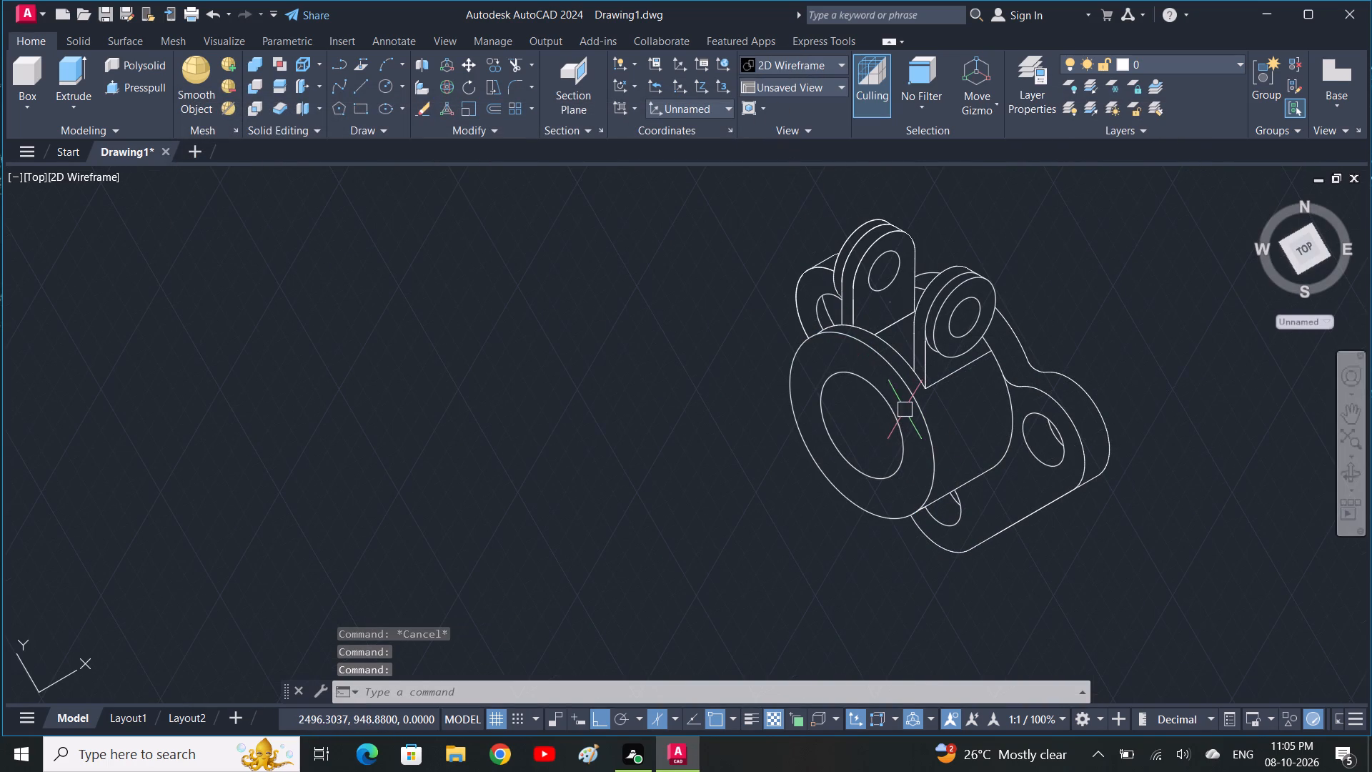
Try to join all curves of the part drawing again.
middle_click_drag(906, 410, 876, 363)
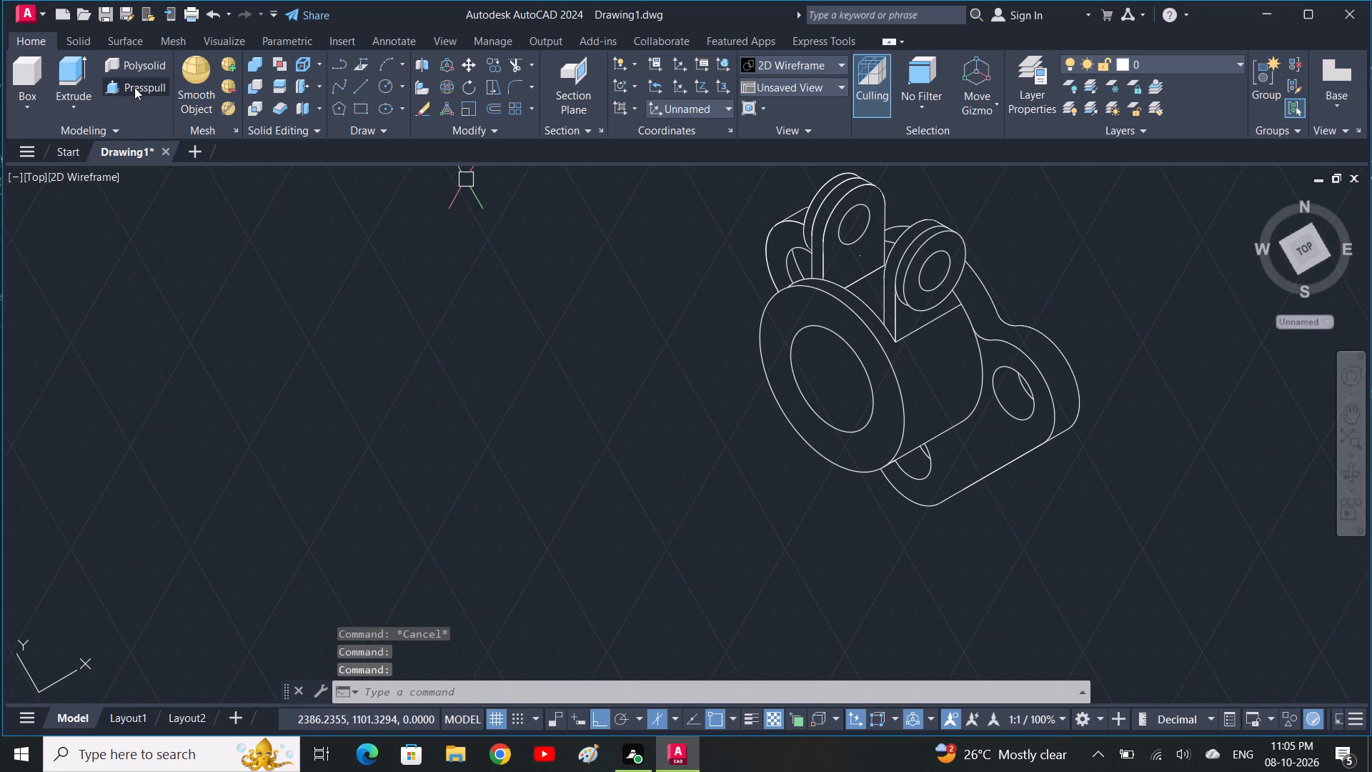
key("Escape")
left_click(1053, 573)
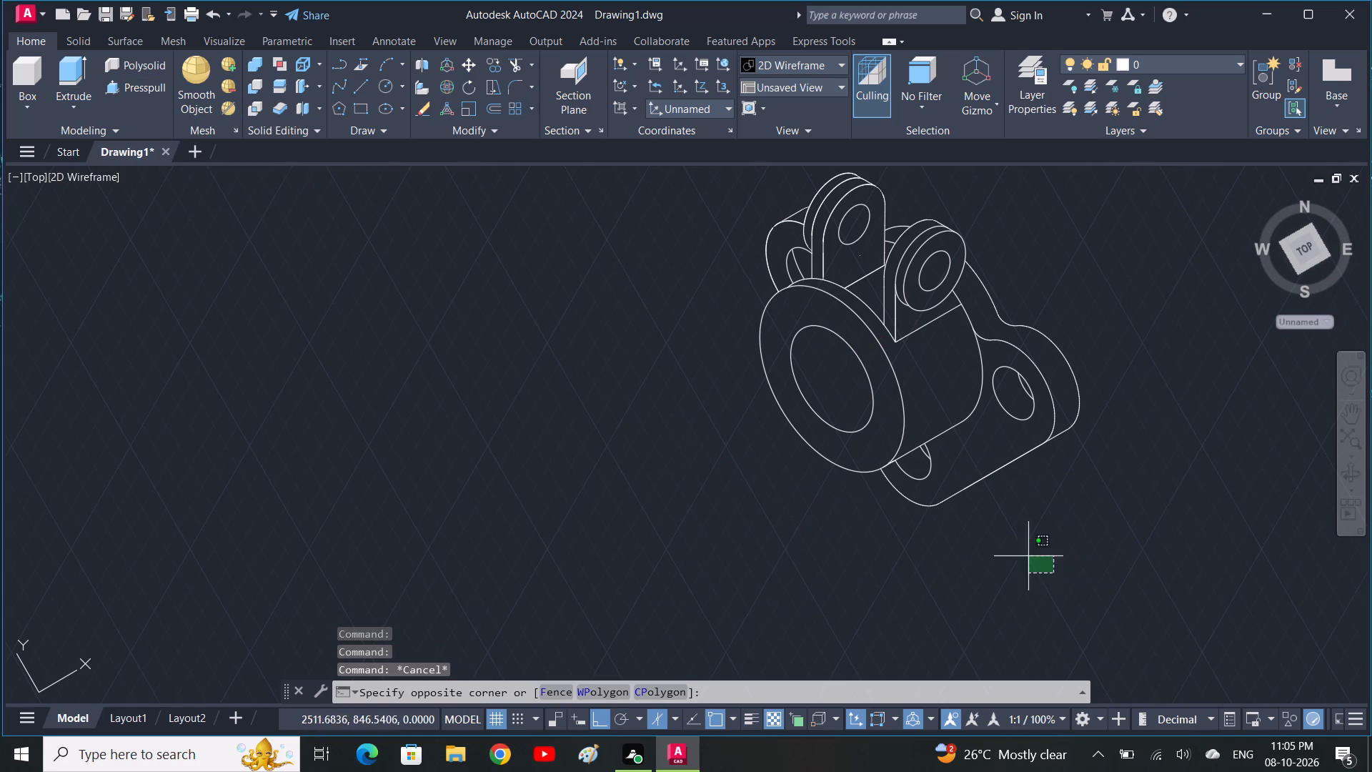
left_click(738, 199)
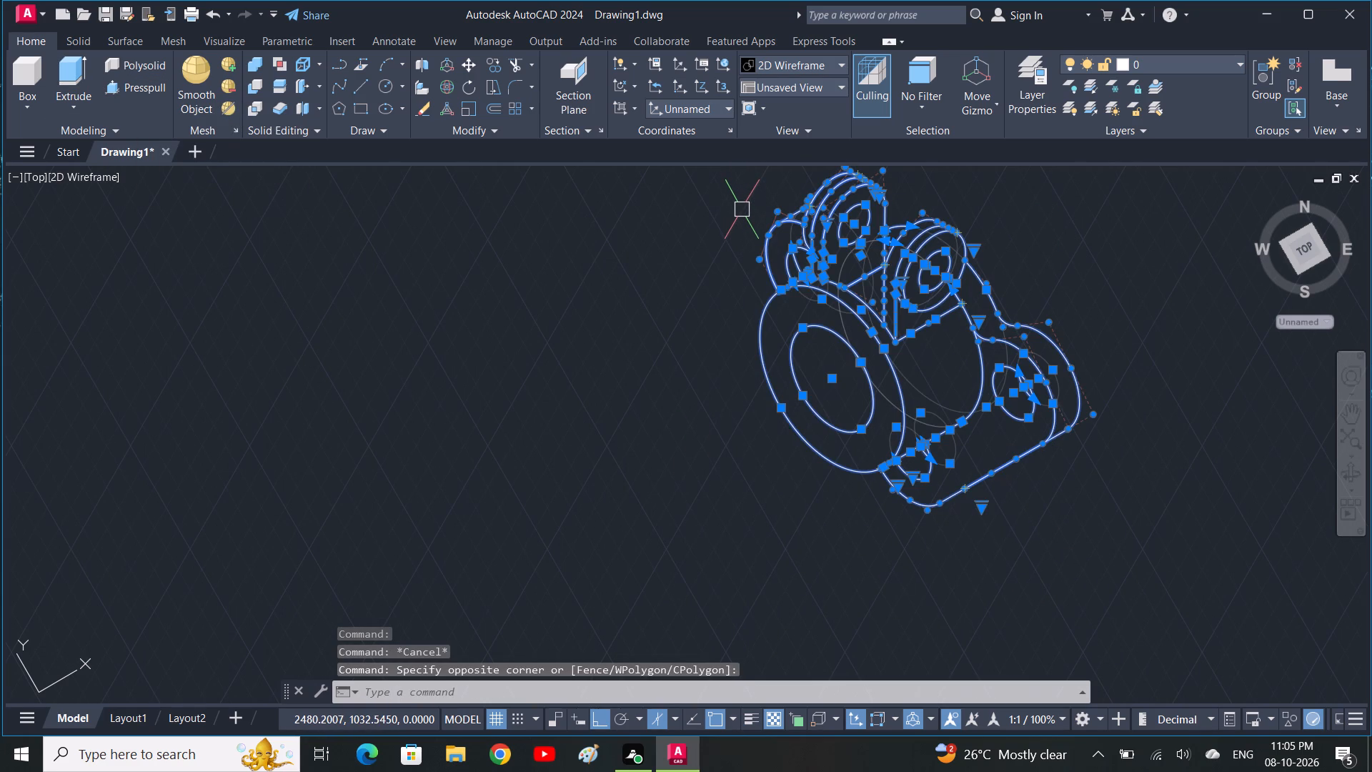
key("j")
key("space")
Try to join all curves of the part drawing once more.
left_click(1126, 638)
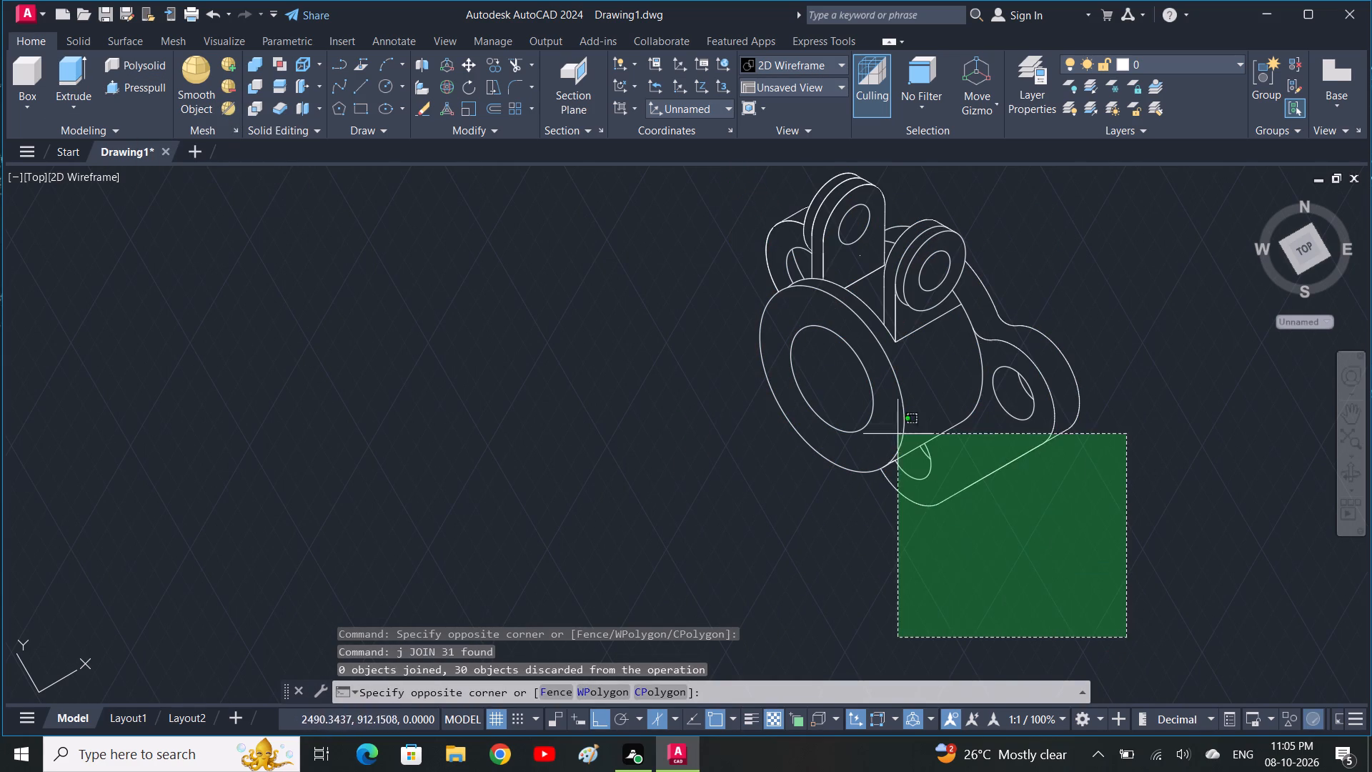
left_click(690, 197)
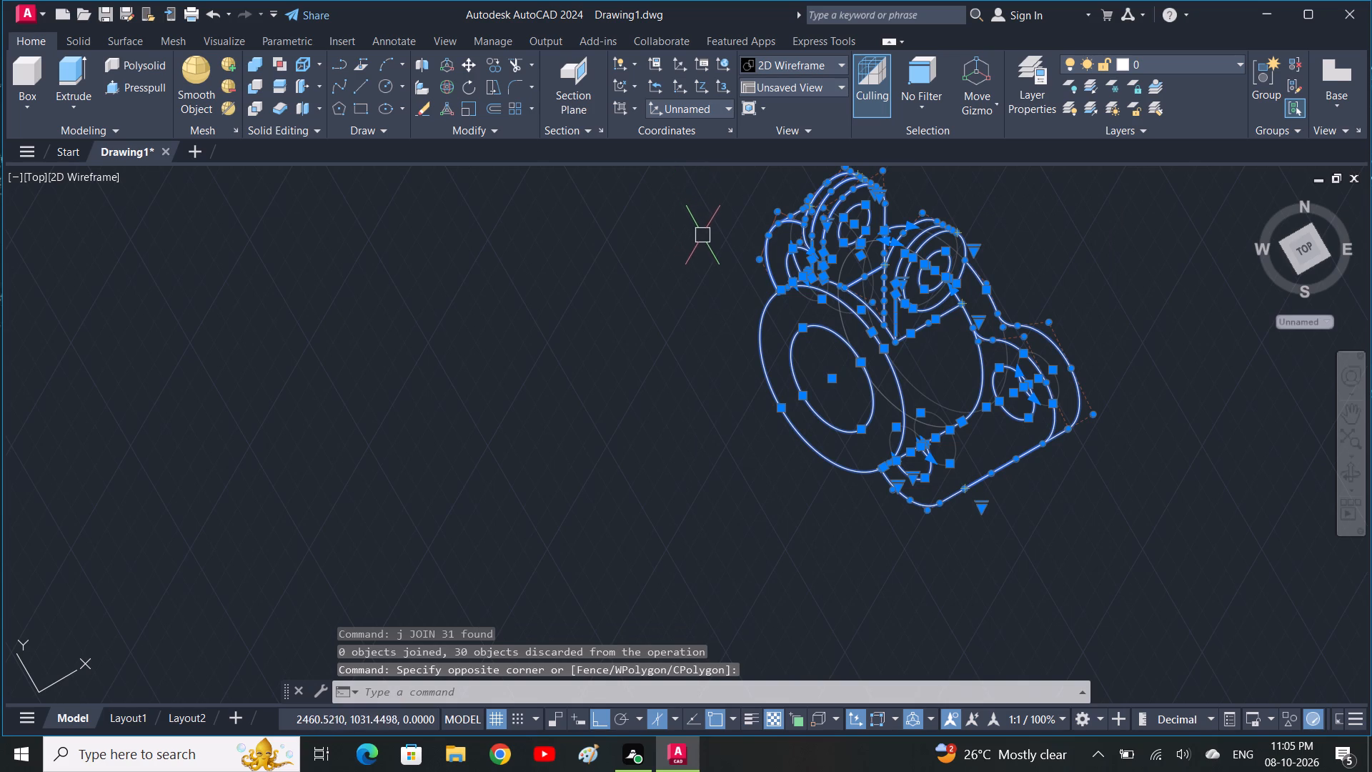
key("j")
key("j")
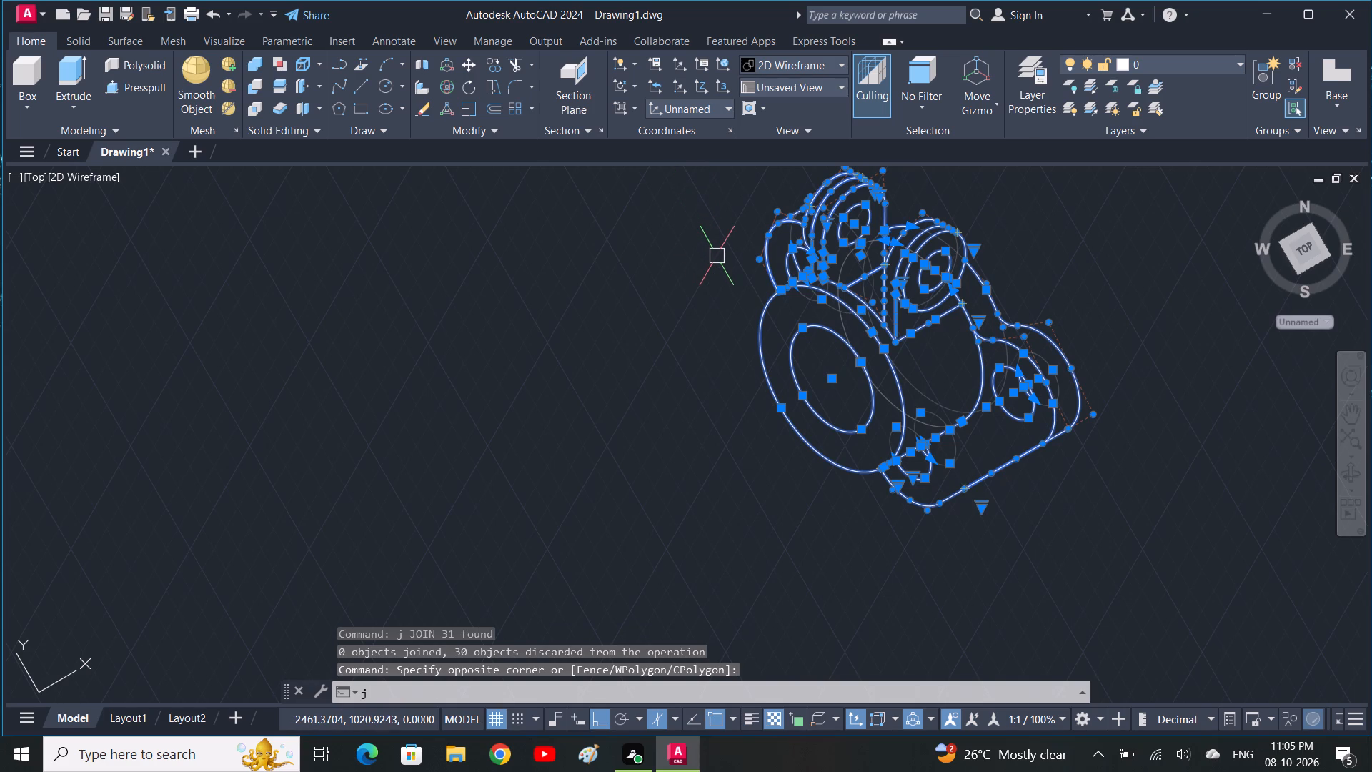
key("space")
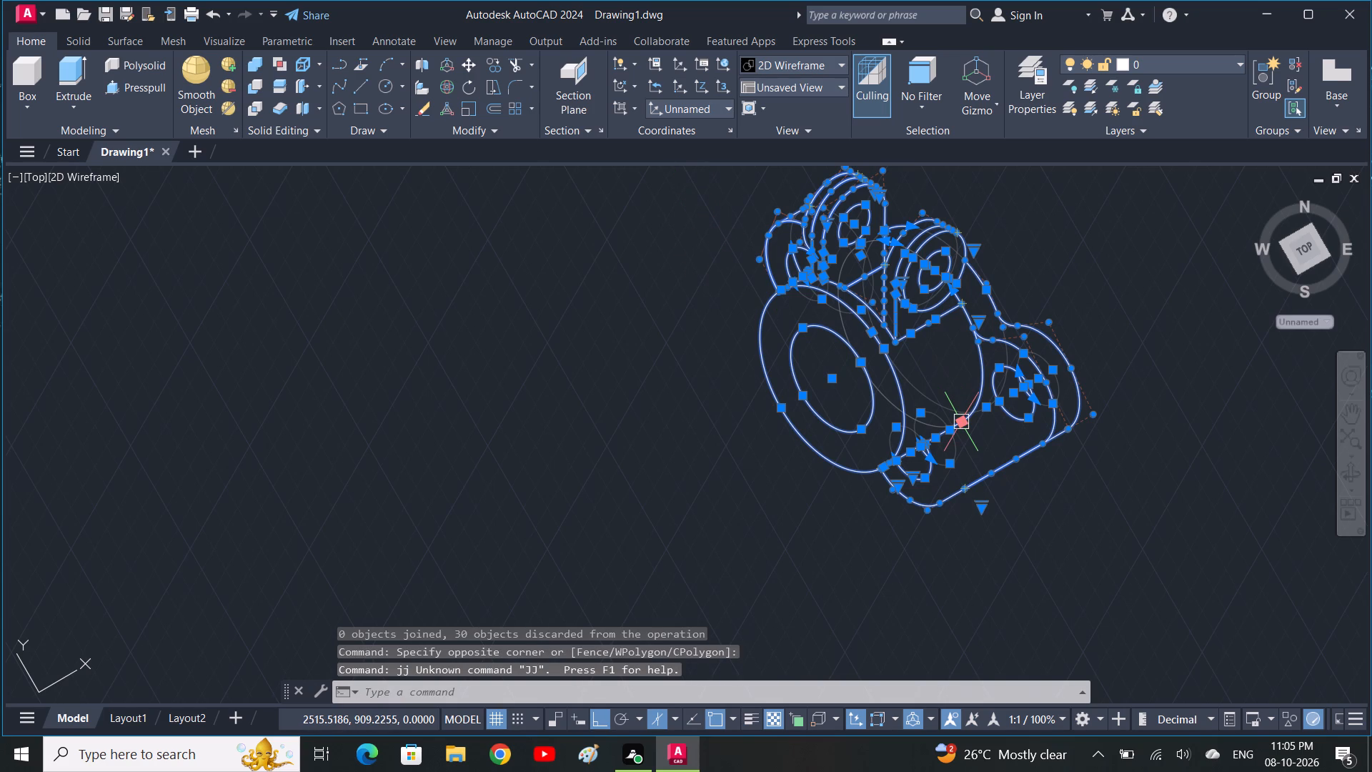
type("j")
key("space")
Extrude the outer rear outline curve of the base lug to a height of 12.
middle_click_drag(963, 447, 945, 490)
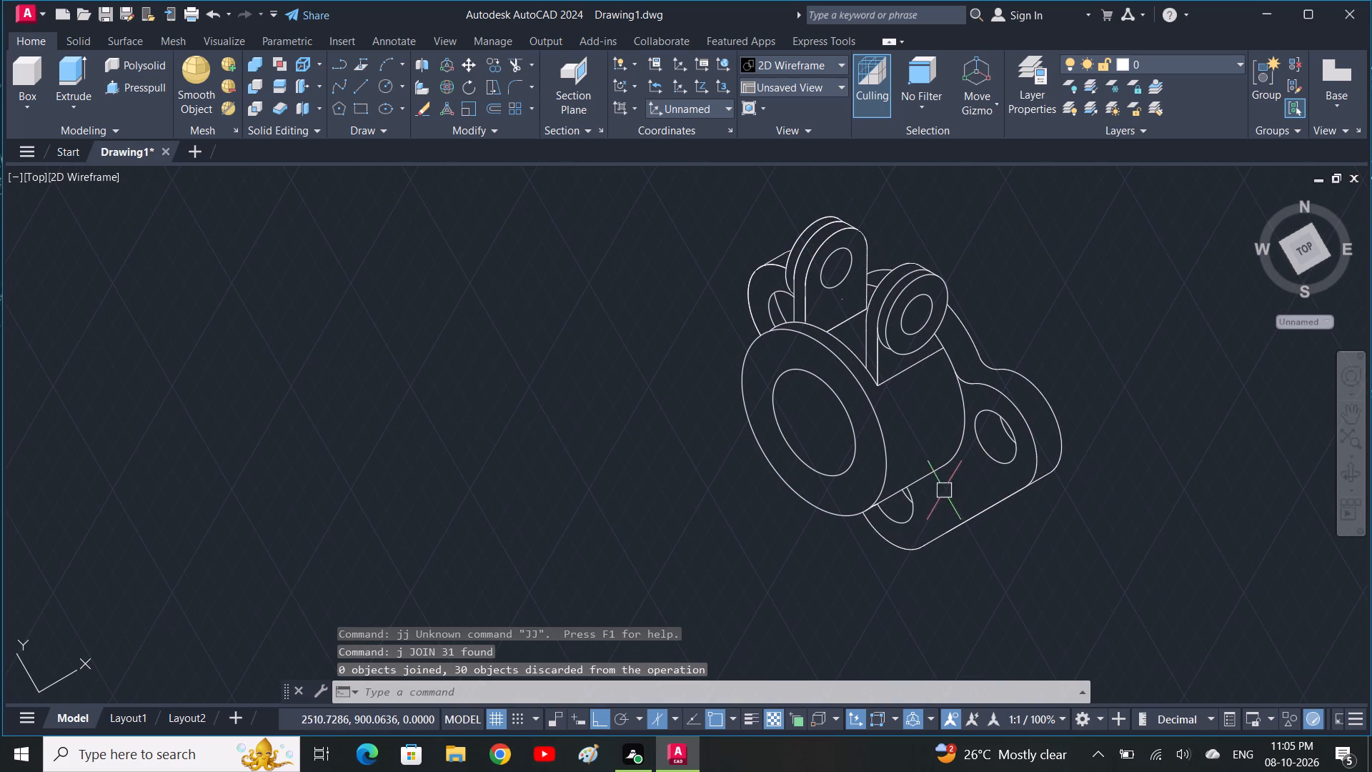
left_click(73, 82)
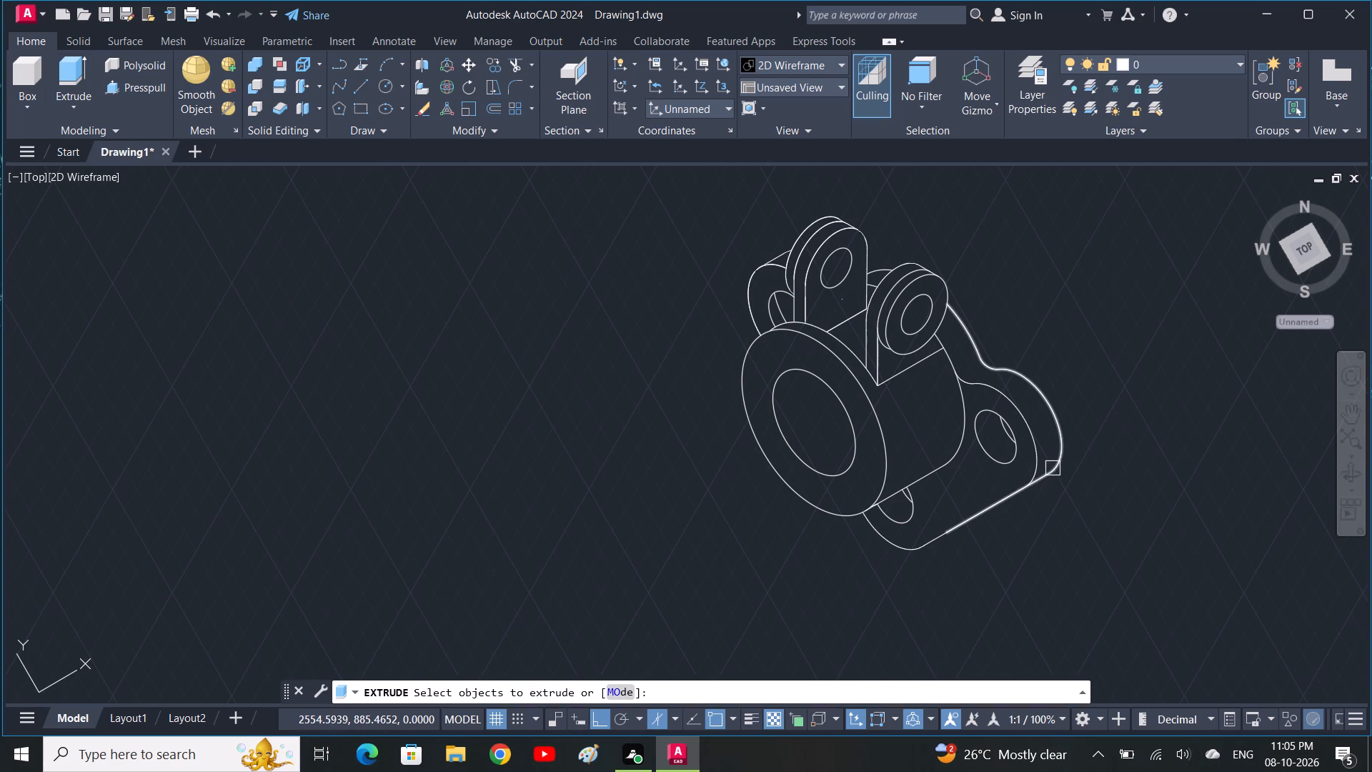
left_click(1056, 417)
key("space")
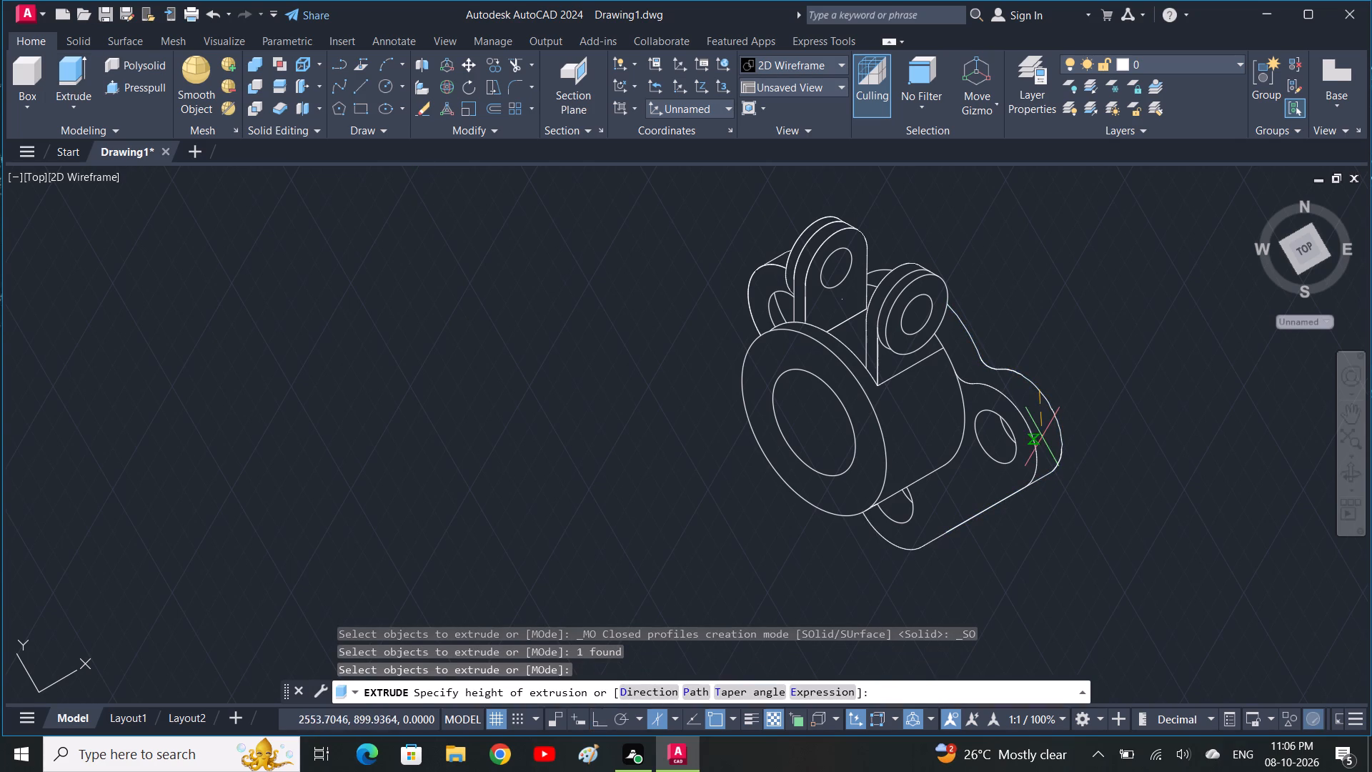
scroll(1020, 423, "up", 2)
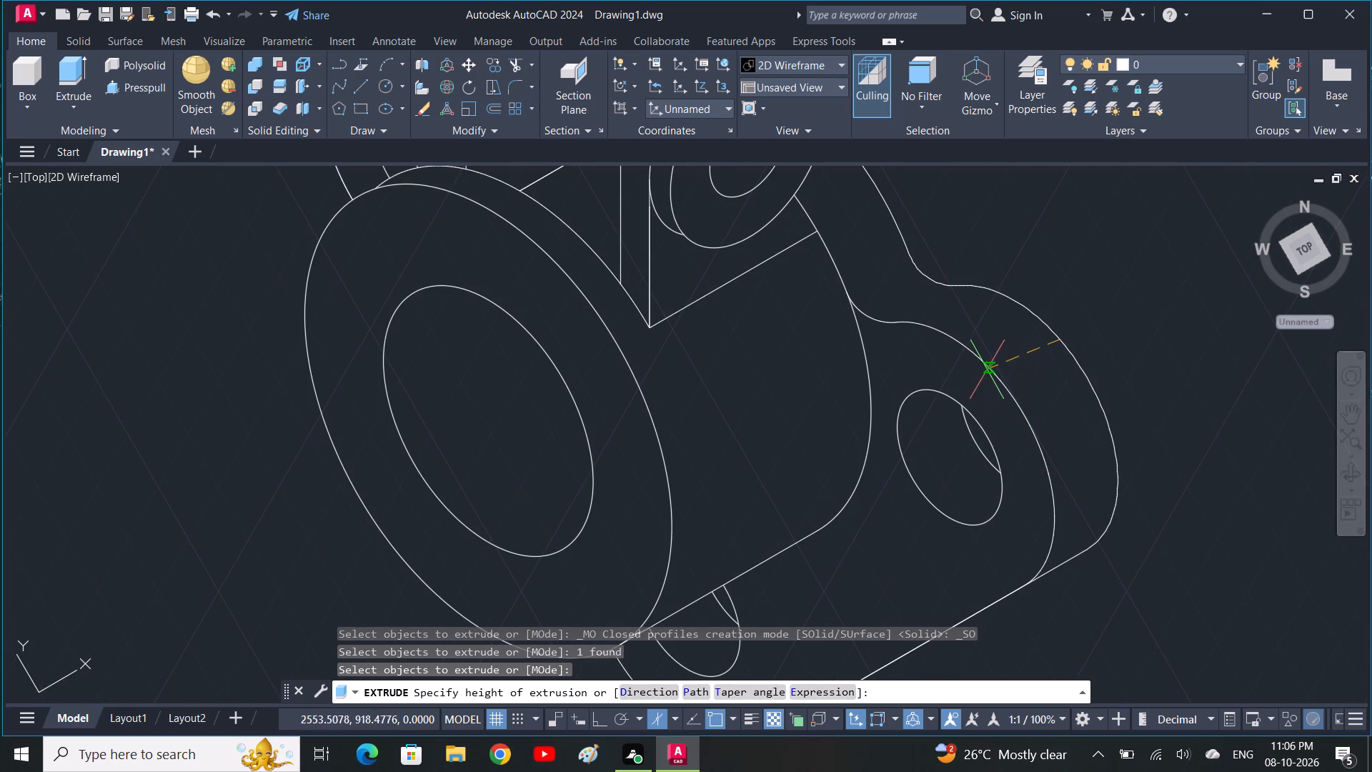
key("1")
key("2")
key("space")
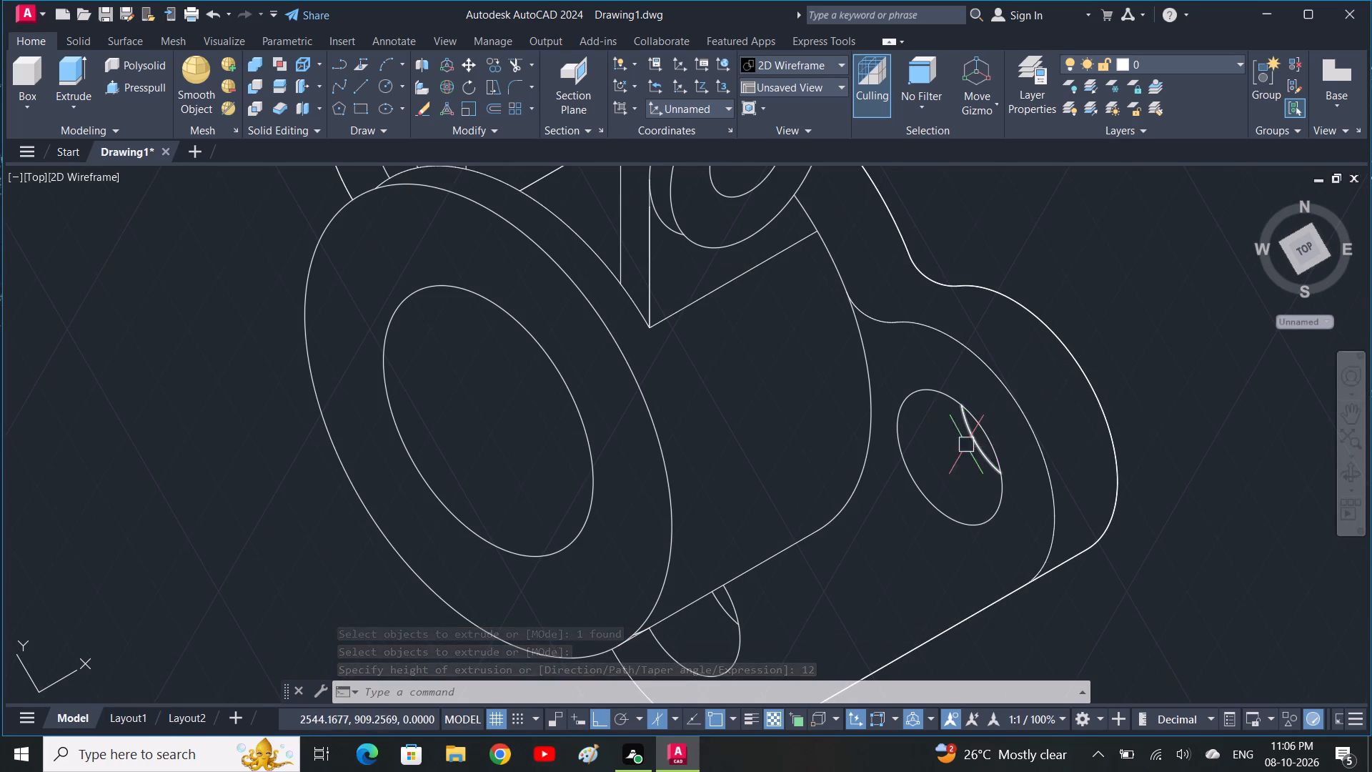
Extrude the front ellipse of the base lug's hole to a height of 12.
key("space")
left_click(902, 457)
key("space")
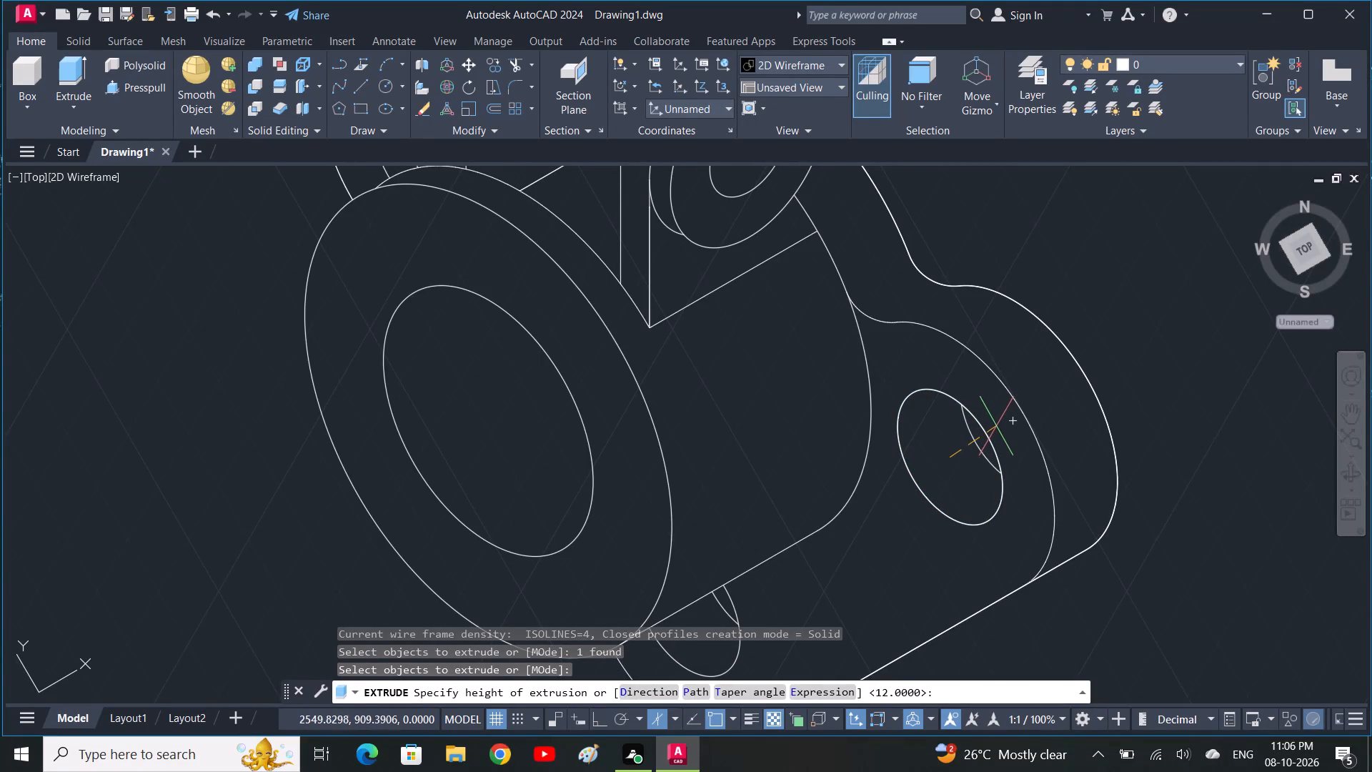
type("12")
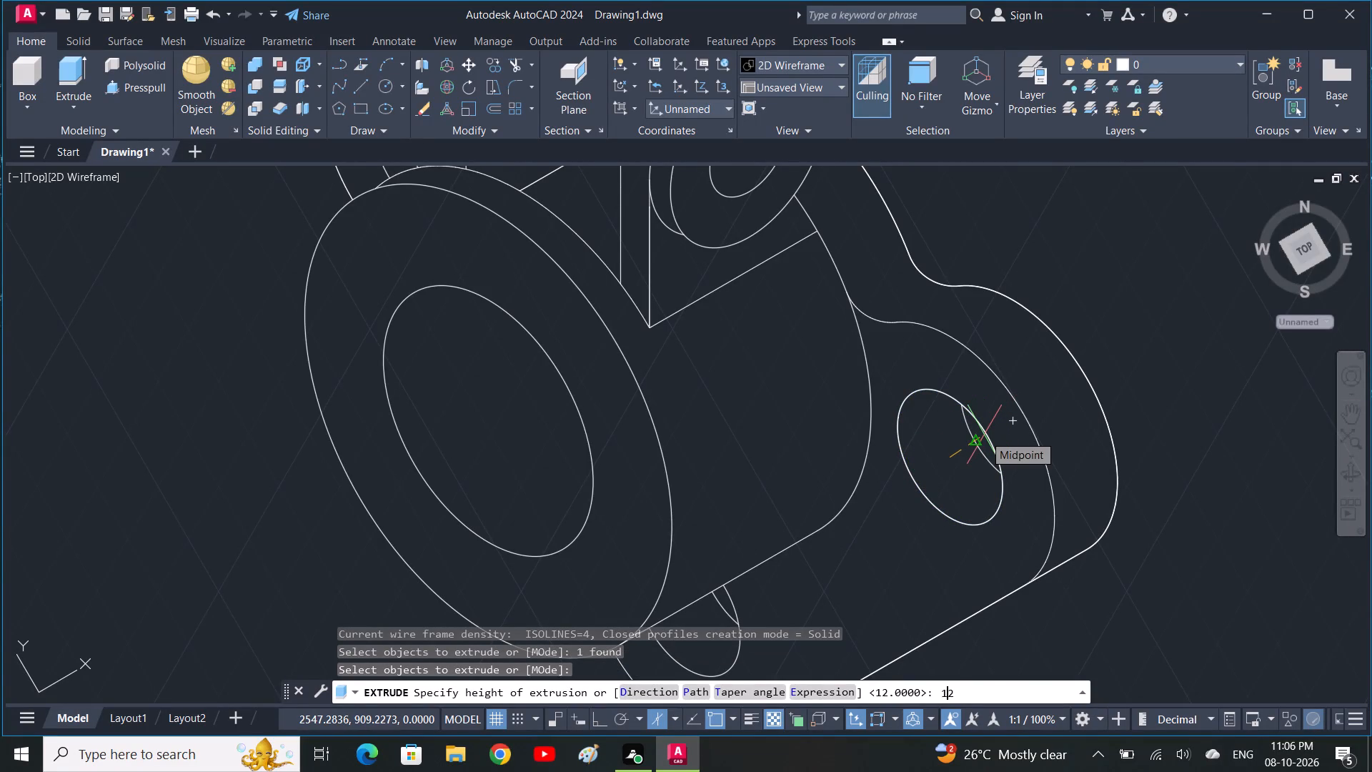
key("space")
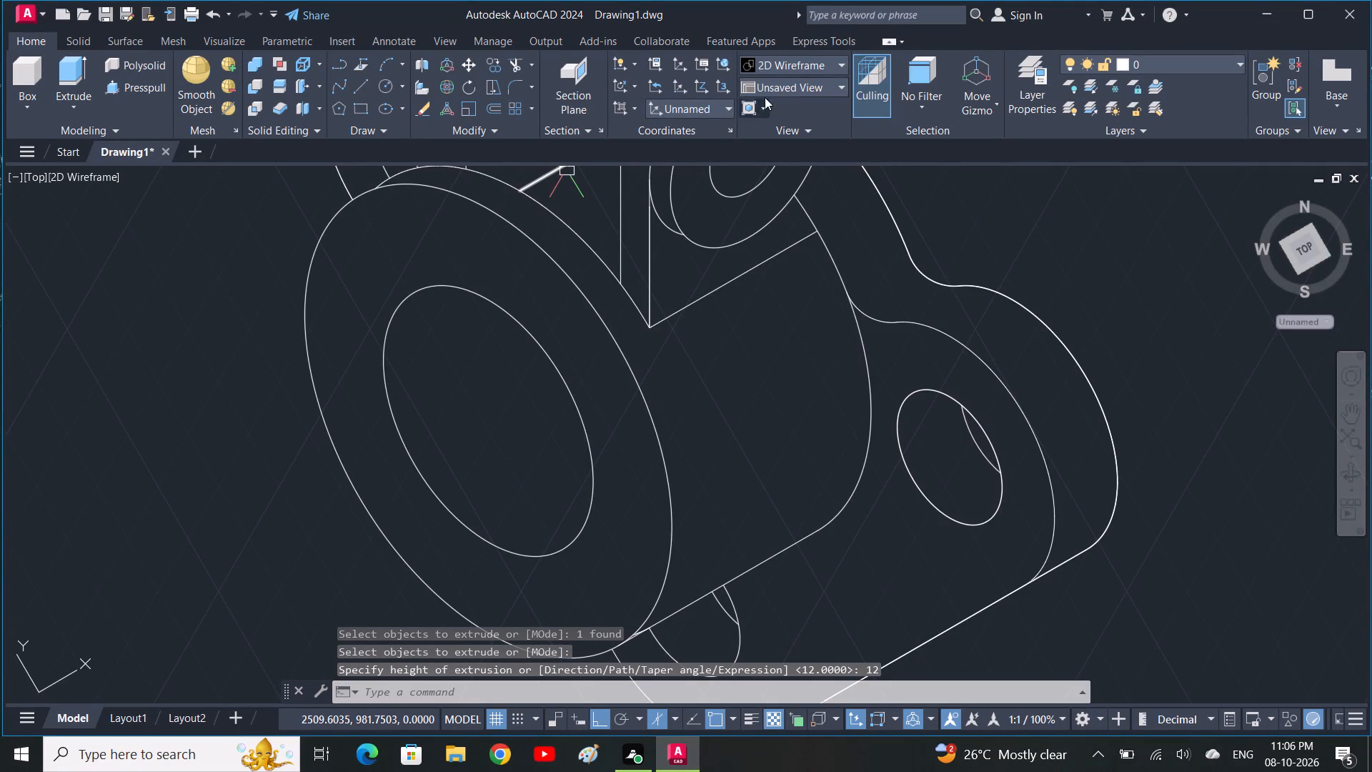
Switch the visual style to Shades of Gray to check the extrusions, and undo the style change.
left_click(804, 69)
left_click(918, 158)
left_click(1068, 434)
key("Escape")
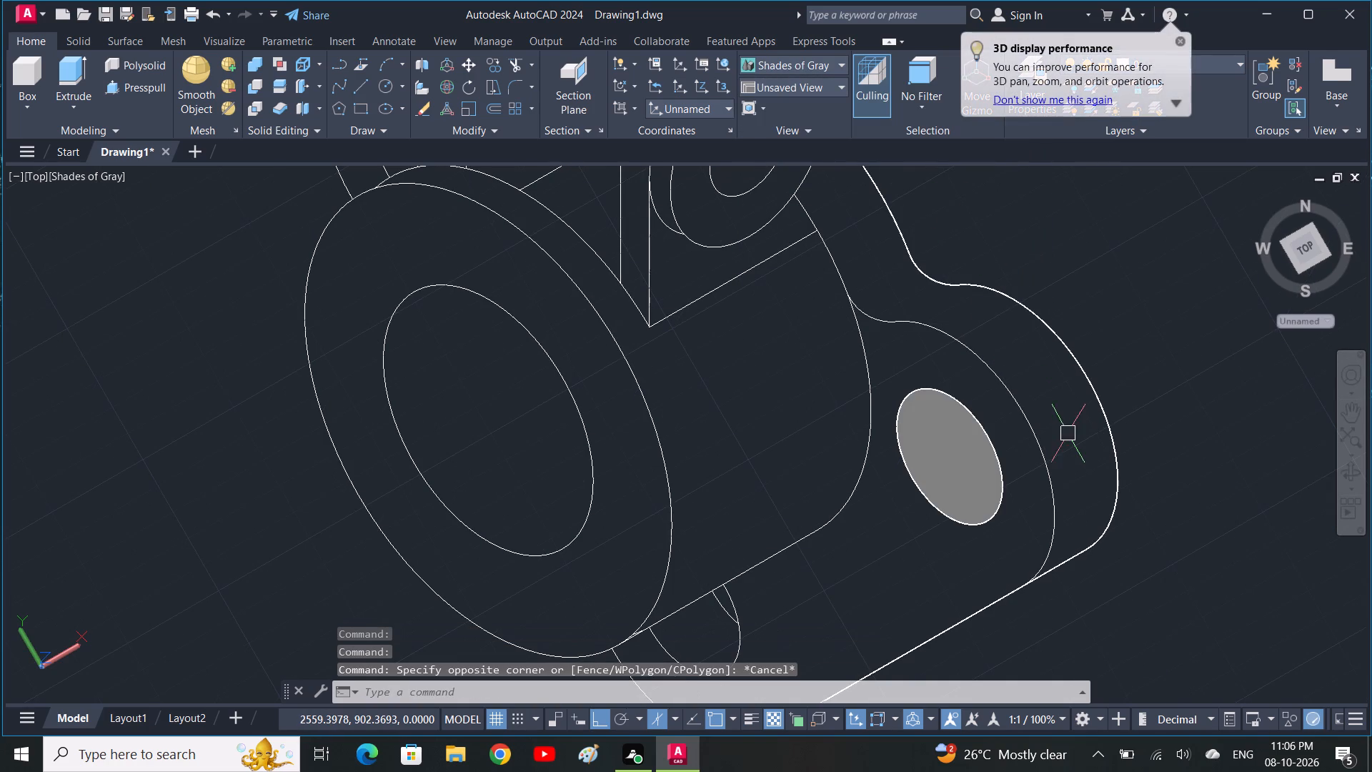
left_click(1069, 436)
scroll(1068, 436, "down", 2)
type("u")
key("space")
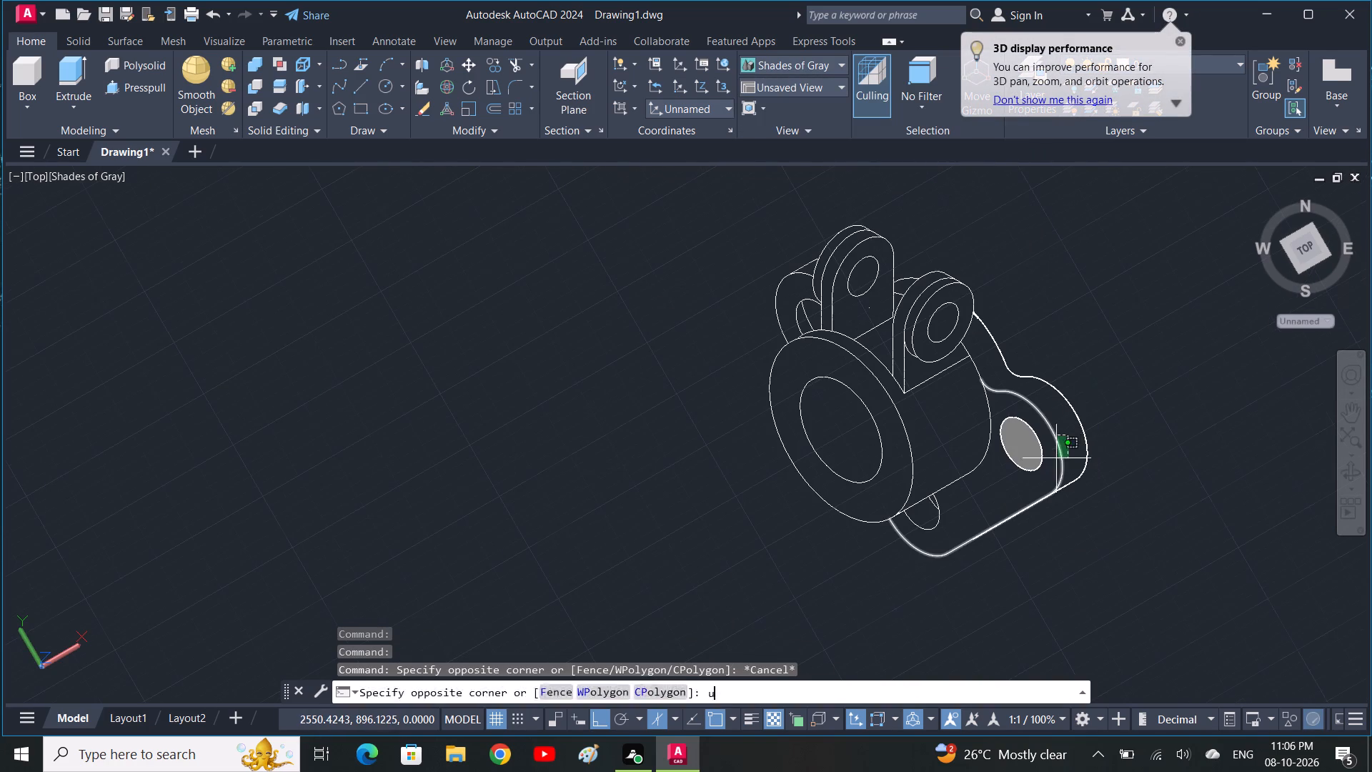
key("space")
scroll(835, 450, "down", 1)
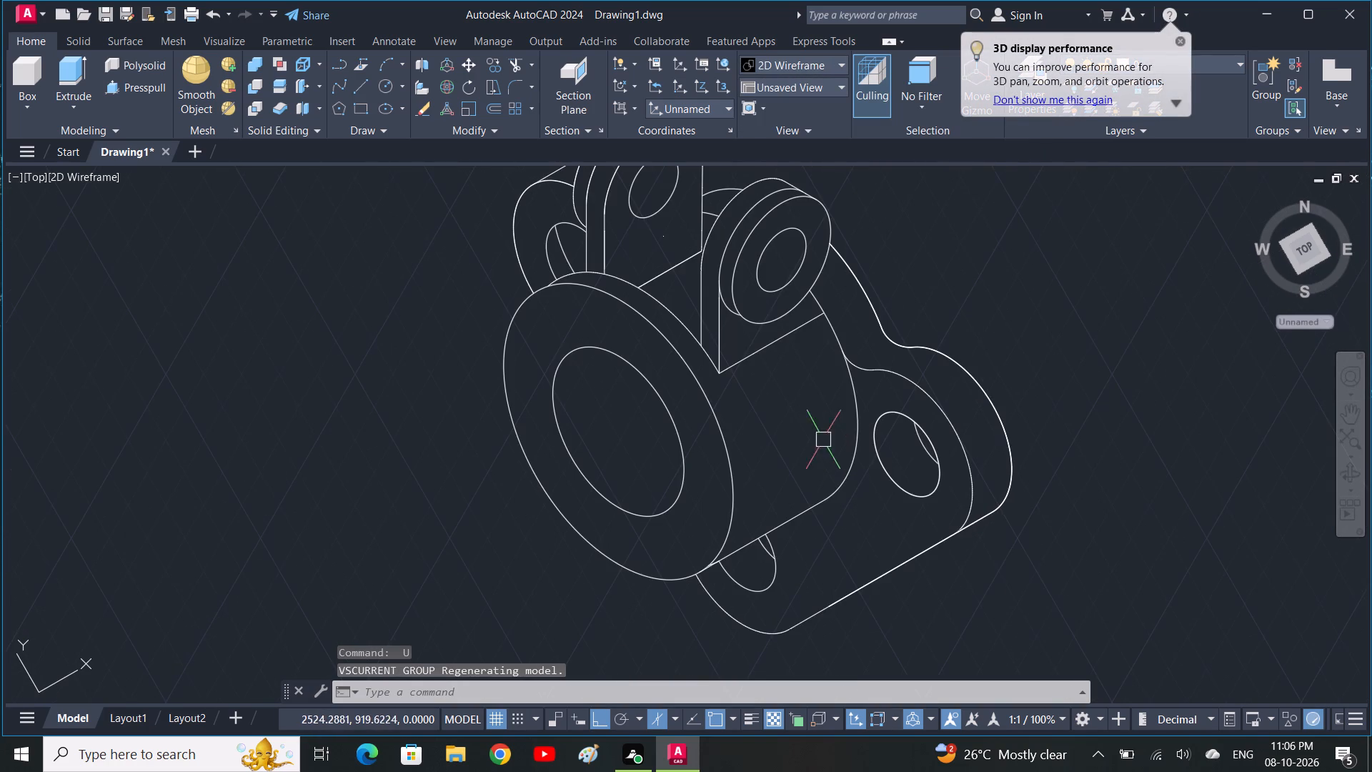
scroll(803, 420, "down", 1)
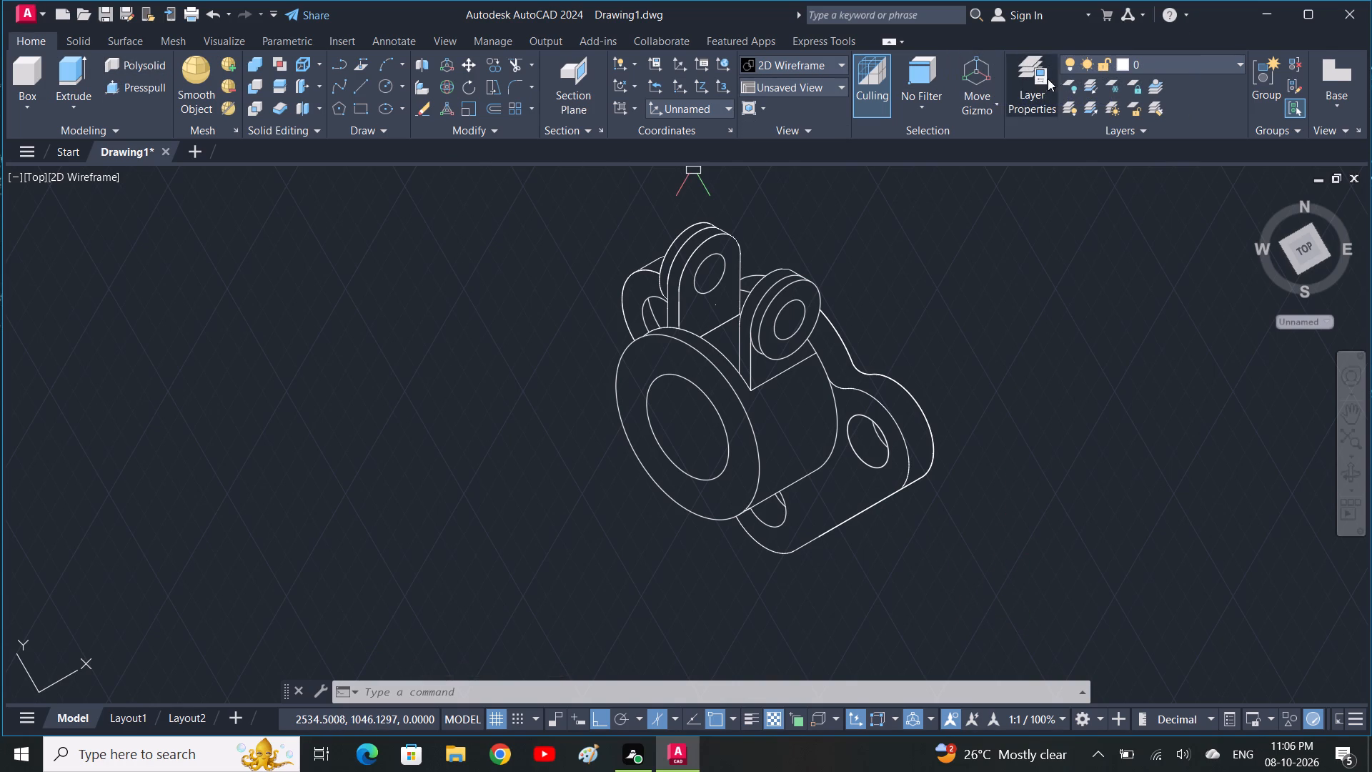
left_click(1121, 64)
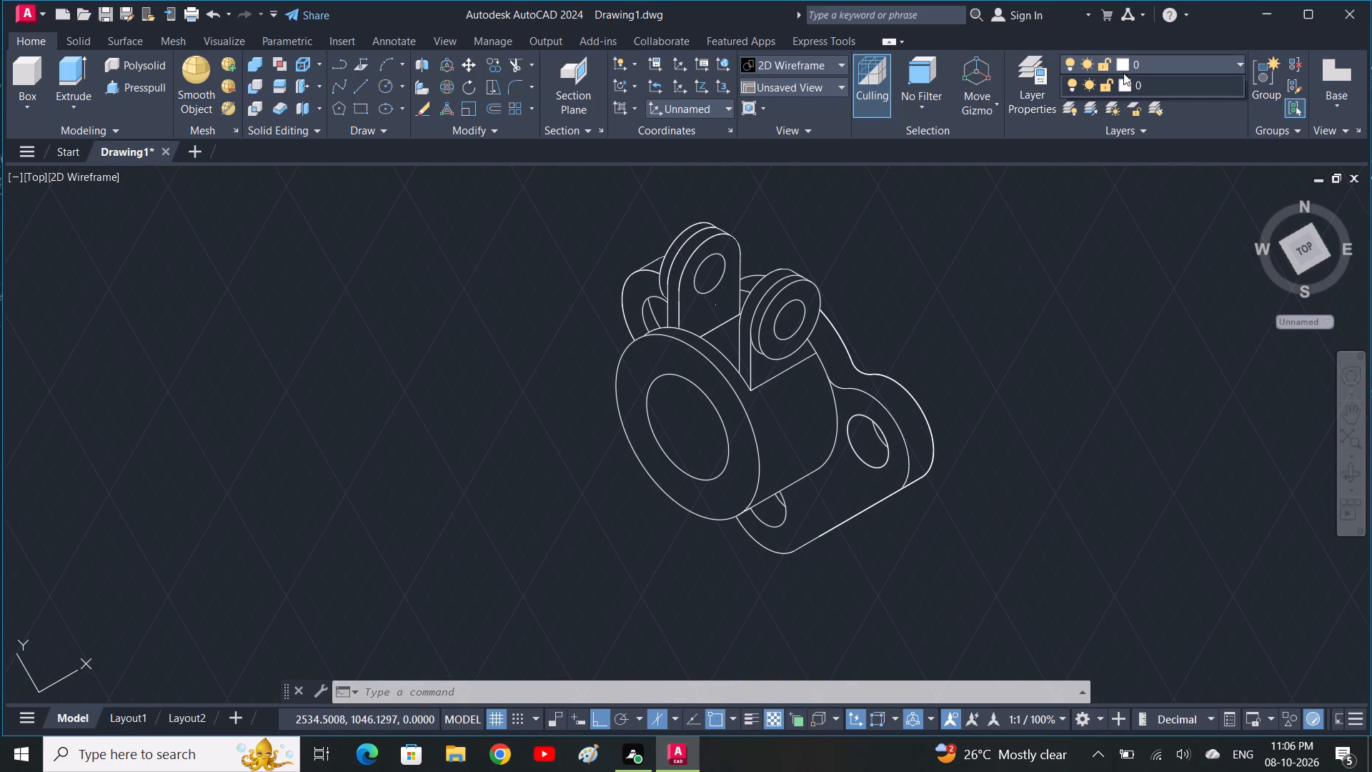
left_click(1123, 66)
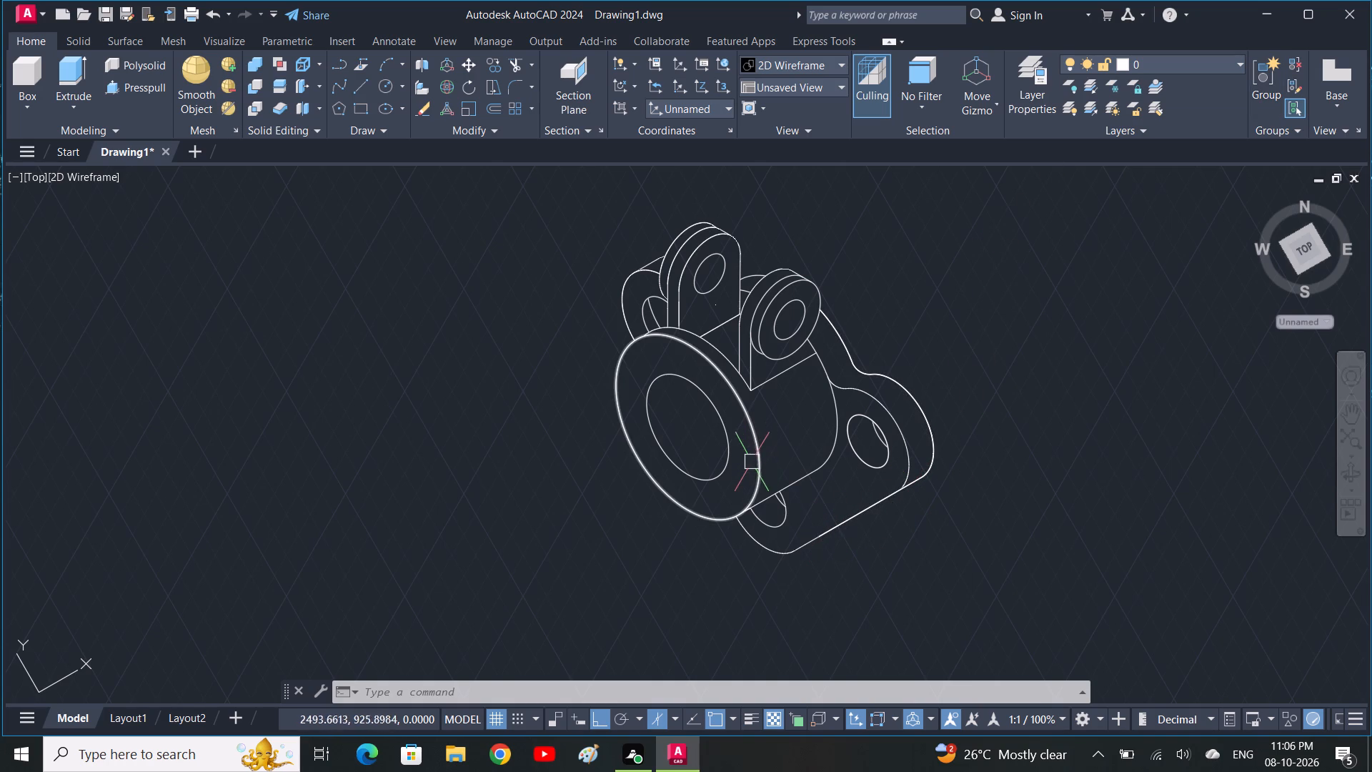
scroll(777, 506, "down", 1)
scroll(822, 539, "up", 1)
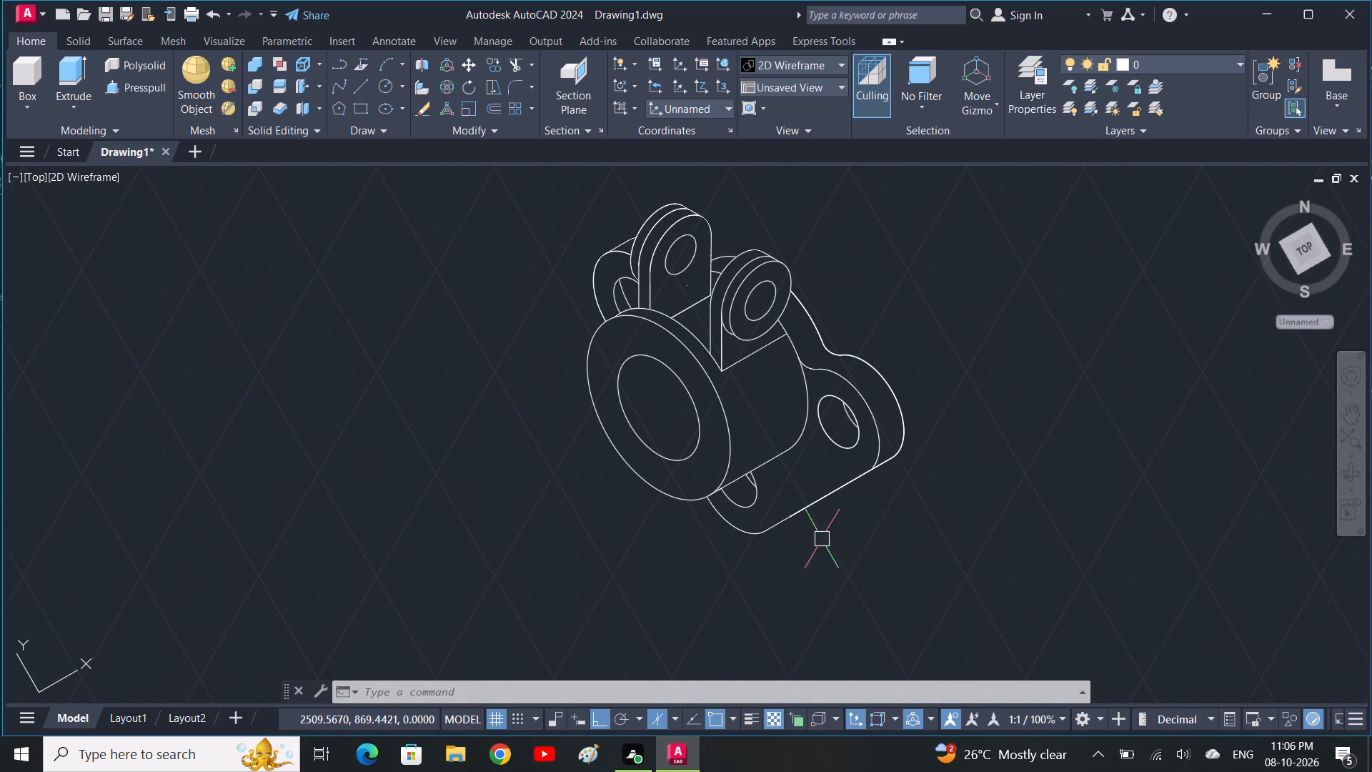
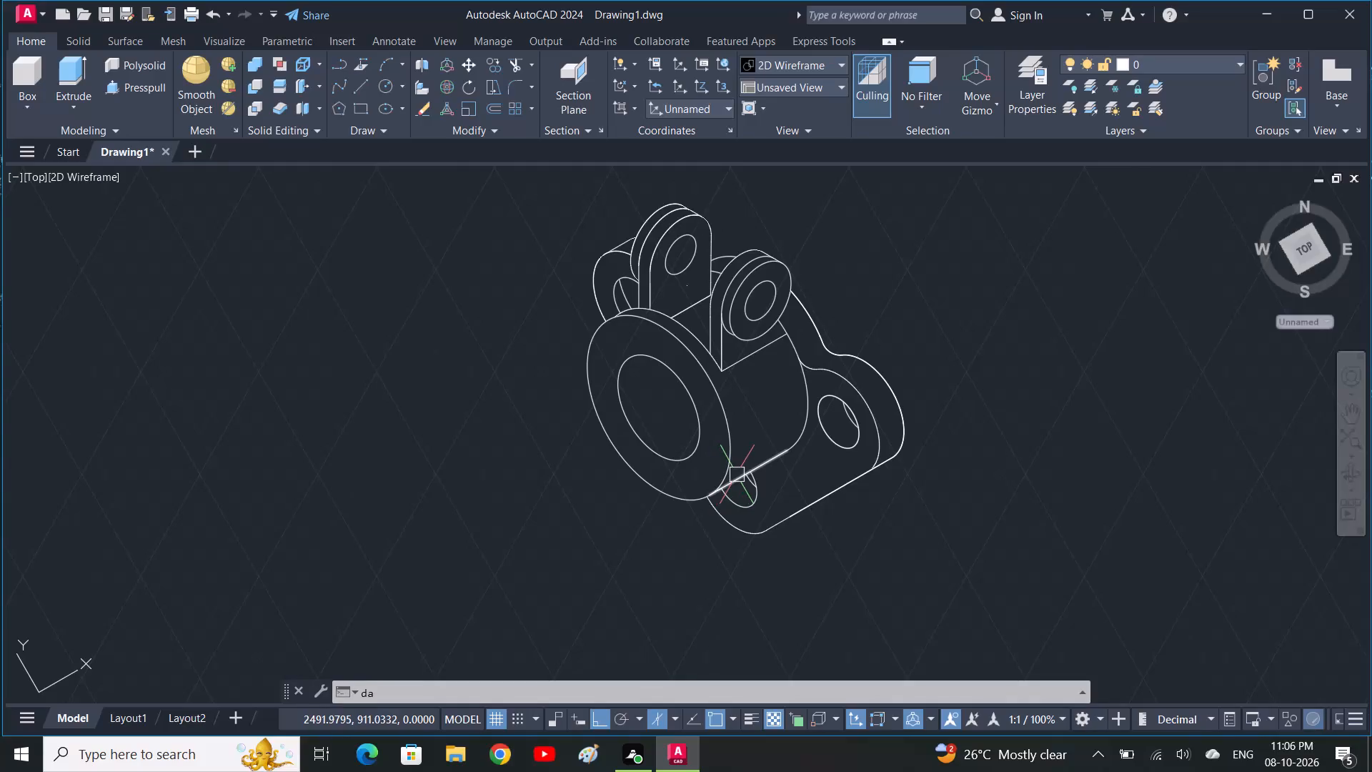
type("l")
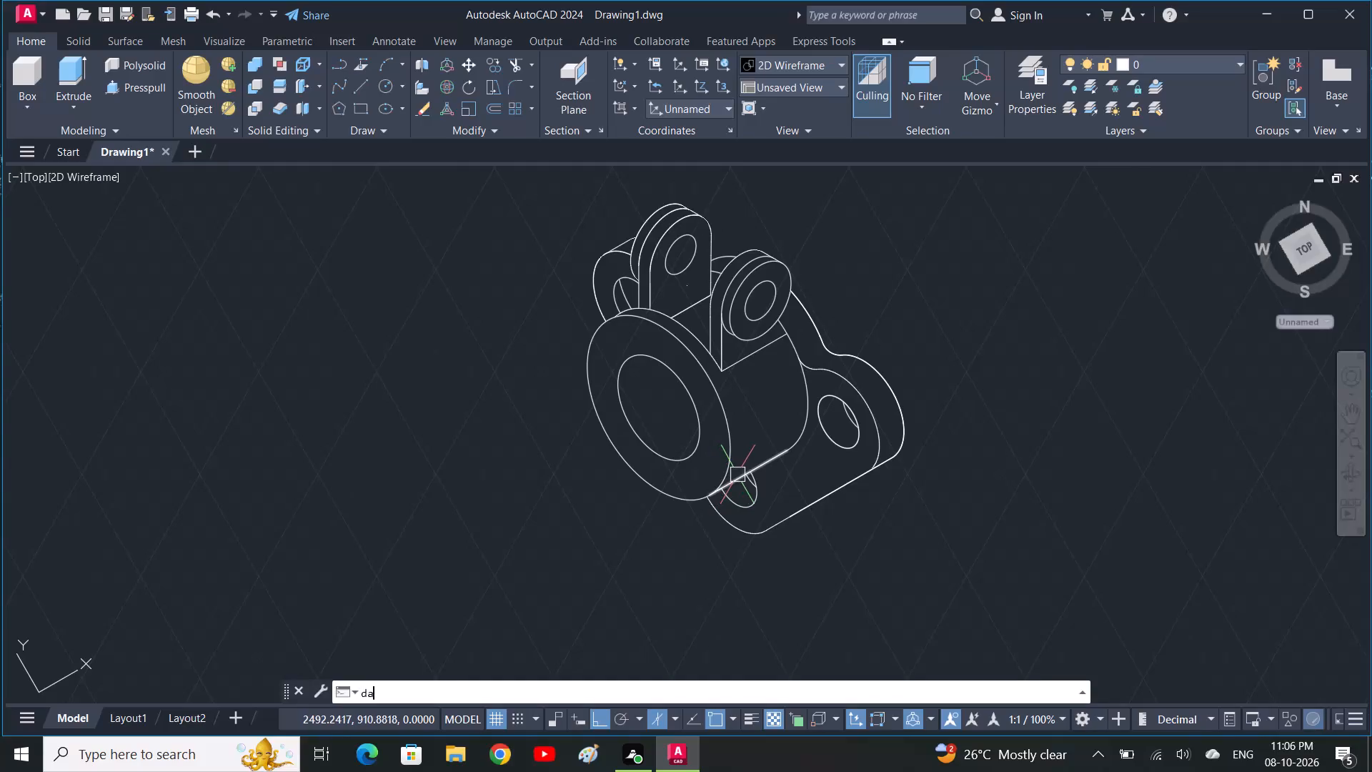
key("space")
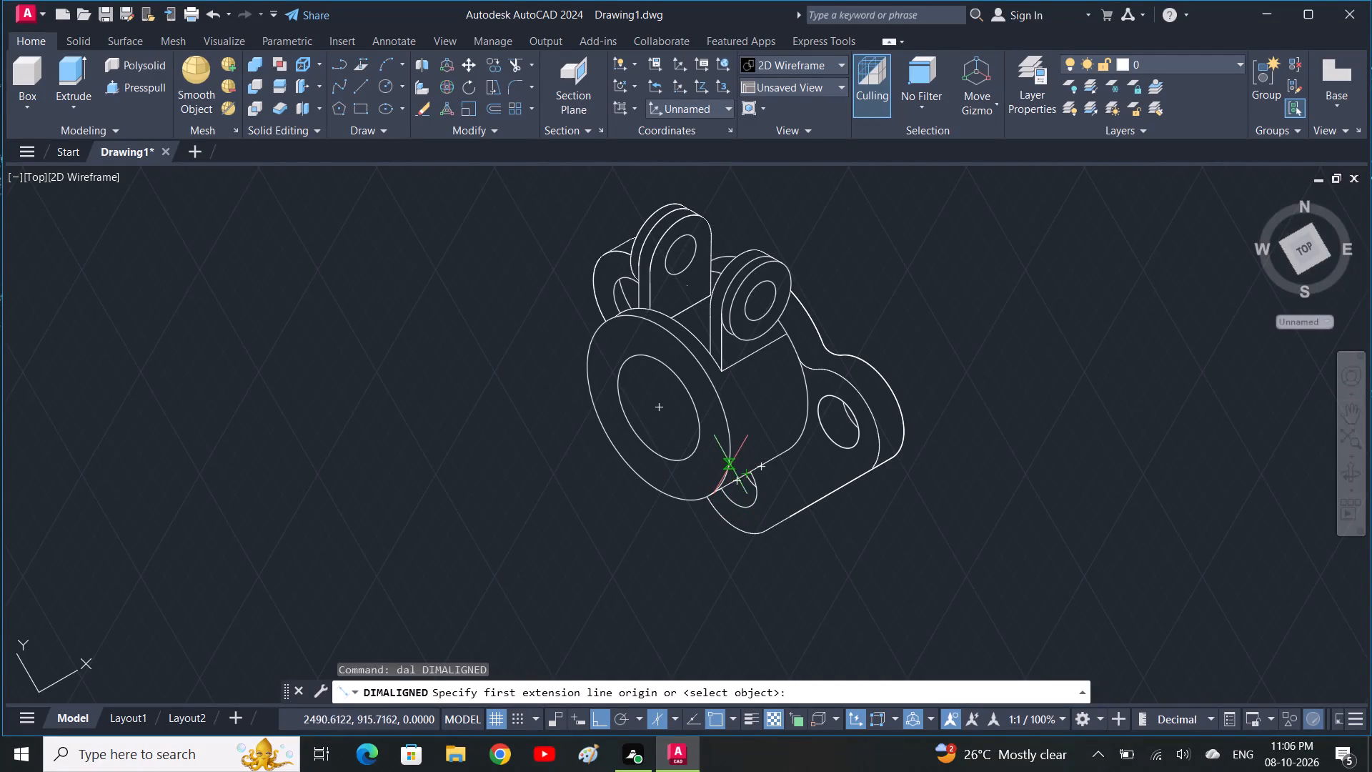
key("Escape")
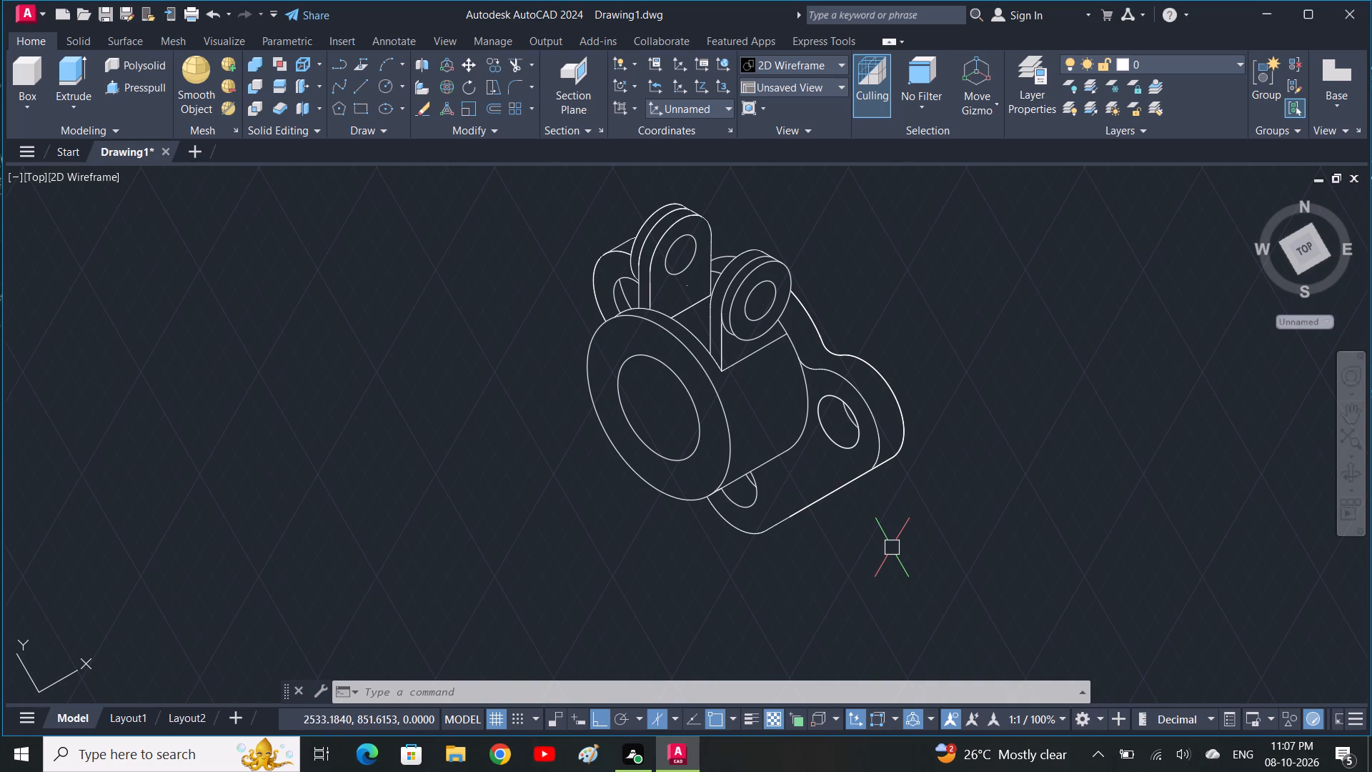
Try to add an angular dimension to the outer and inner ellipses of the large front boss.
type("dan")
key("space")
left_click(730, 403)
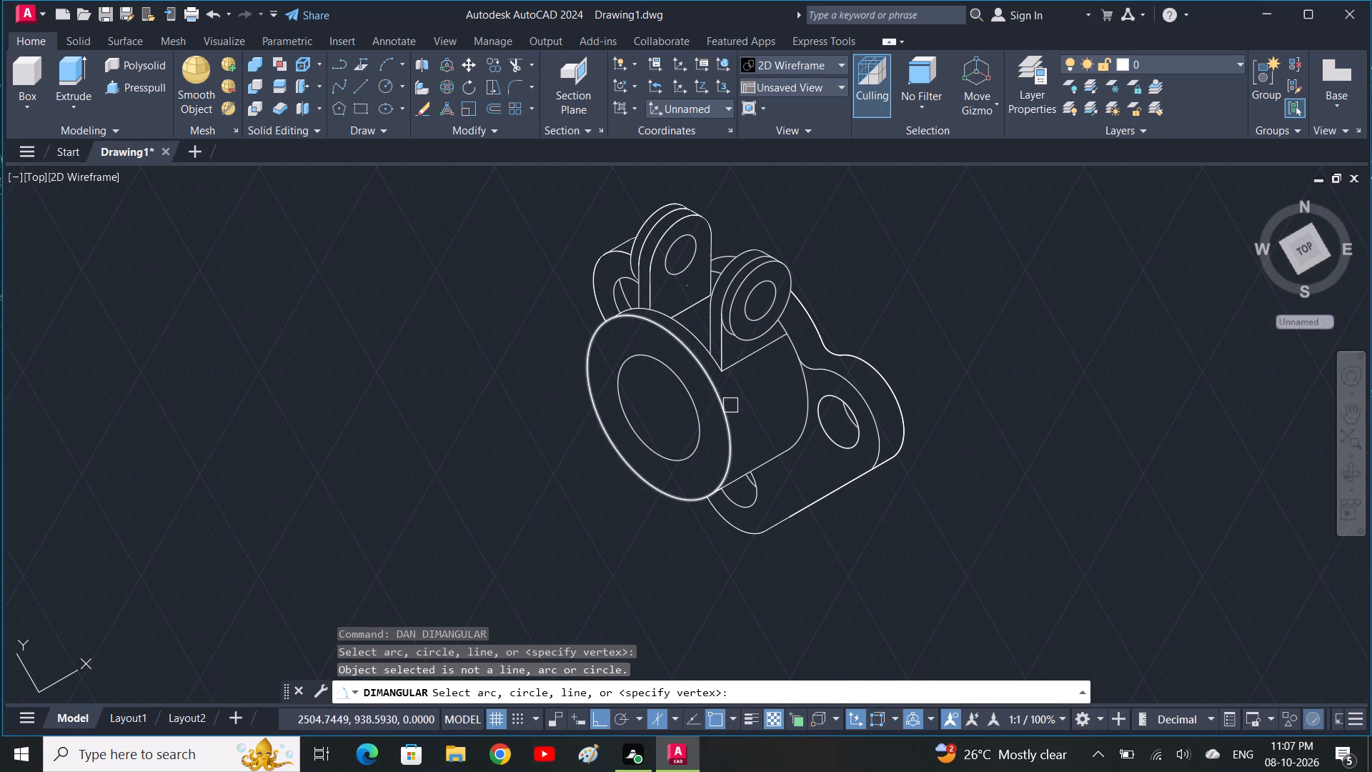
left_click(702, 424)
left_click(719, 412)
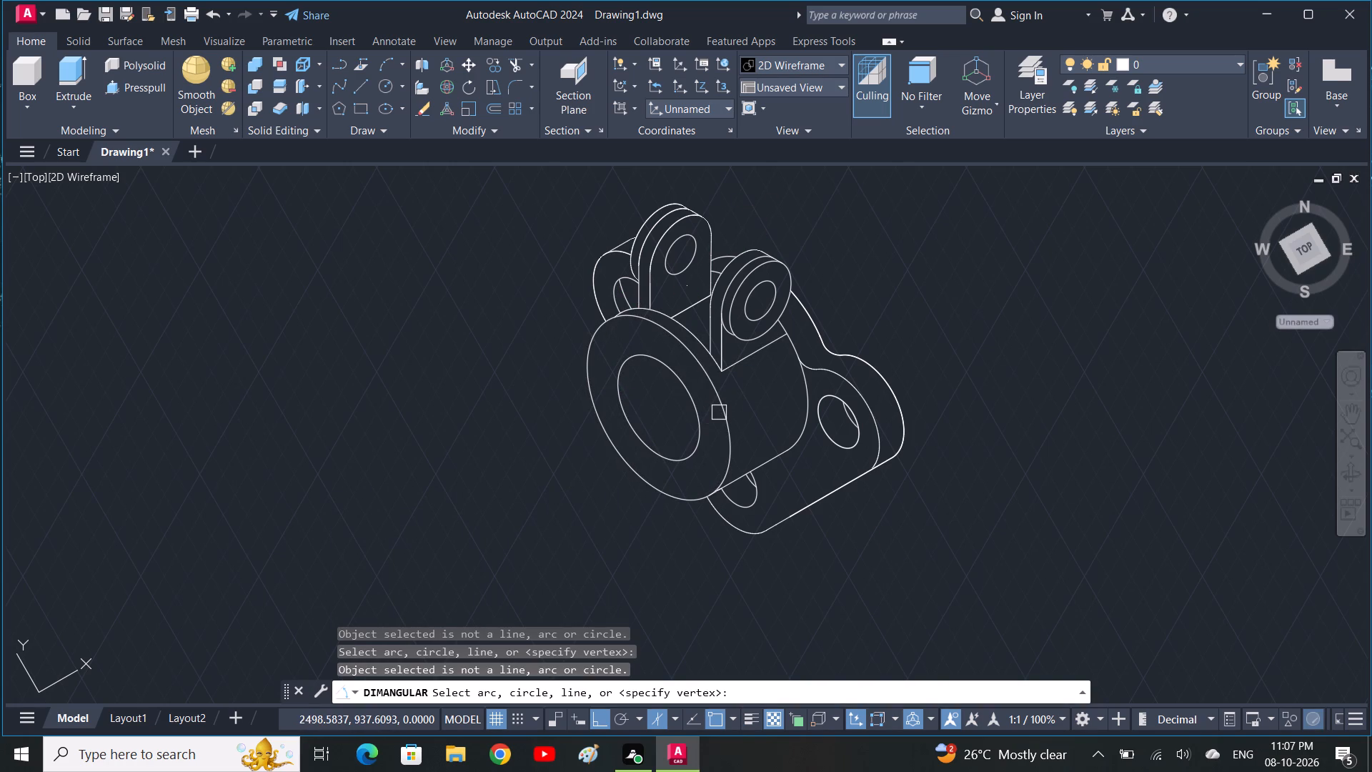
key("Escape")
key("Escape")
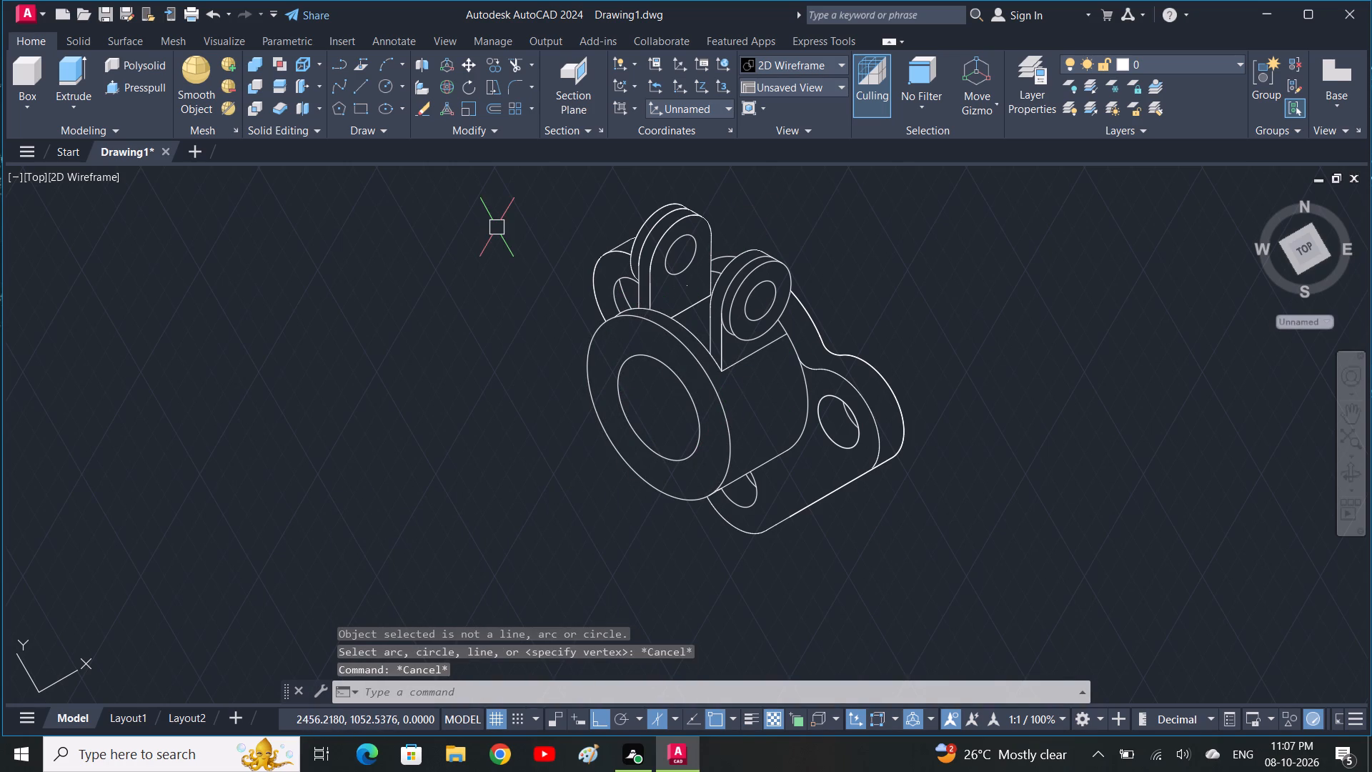
Draw a two-segment quick leader without text, its arrowhead on the inner ellipse of the large front boss.
key("l")
key("e")
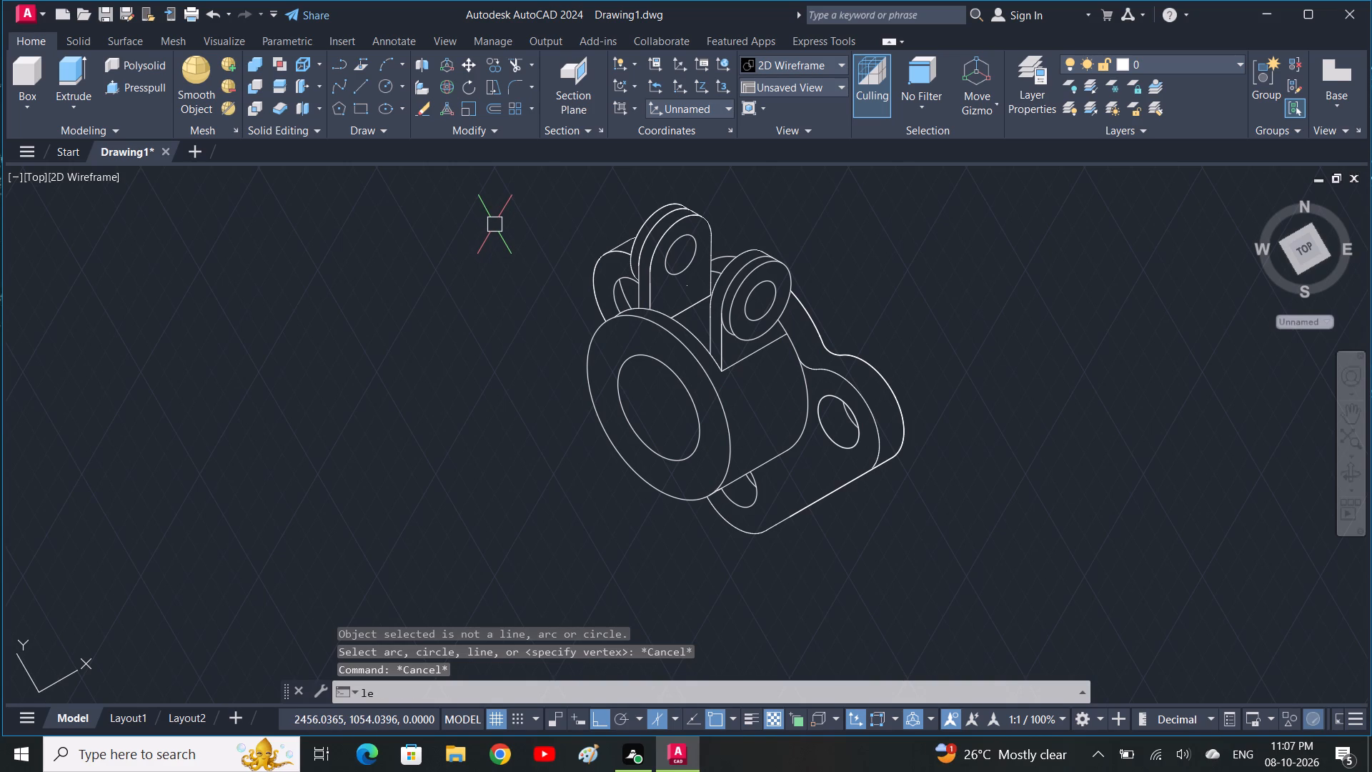
type("at")
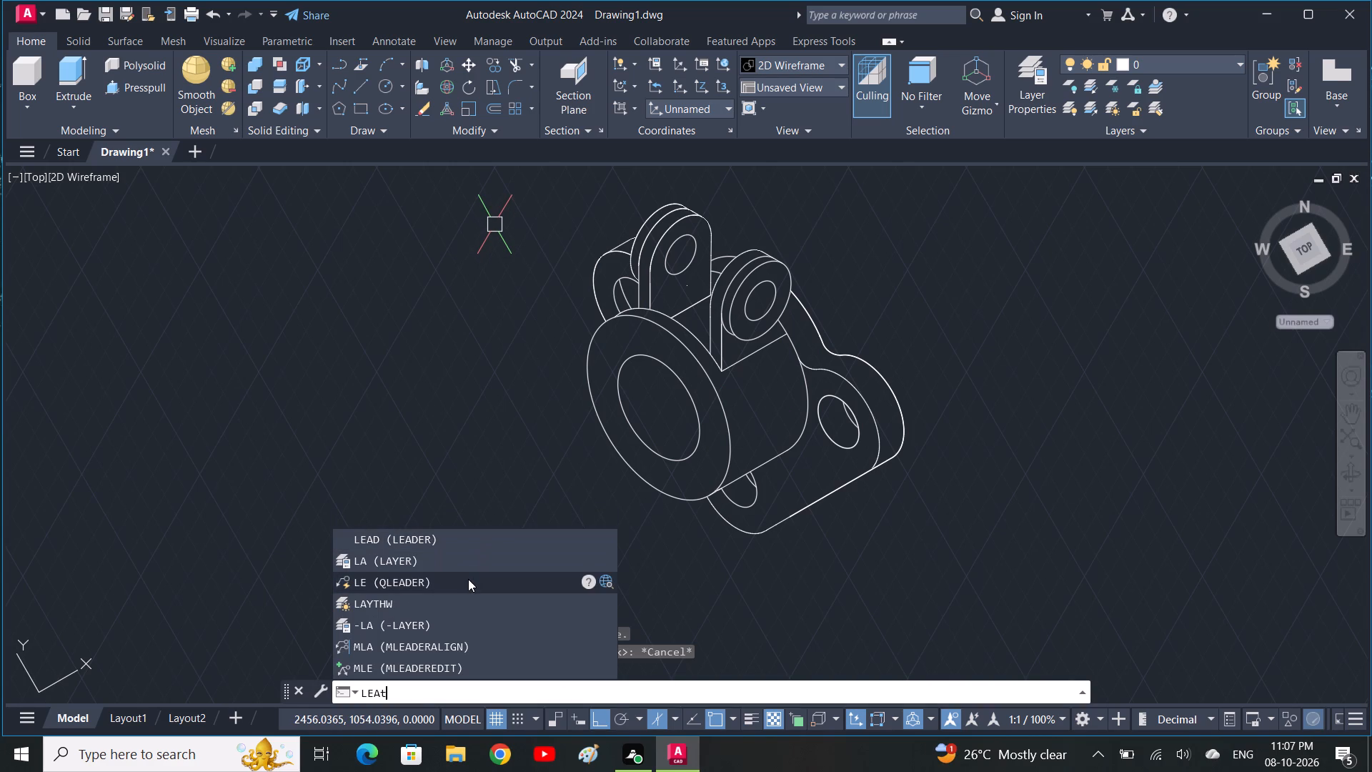
left_click(468, 579)
left_click(632, 424)
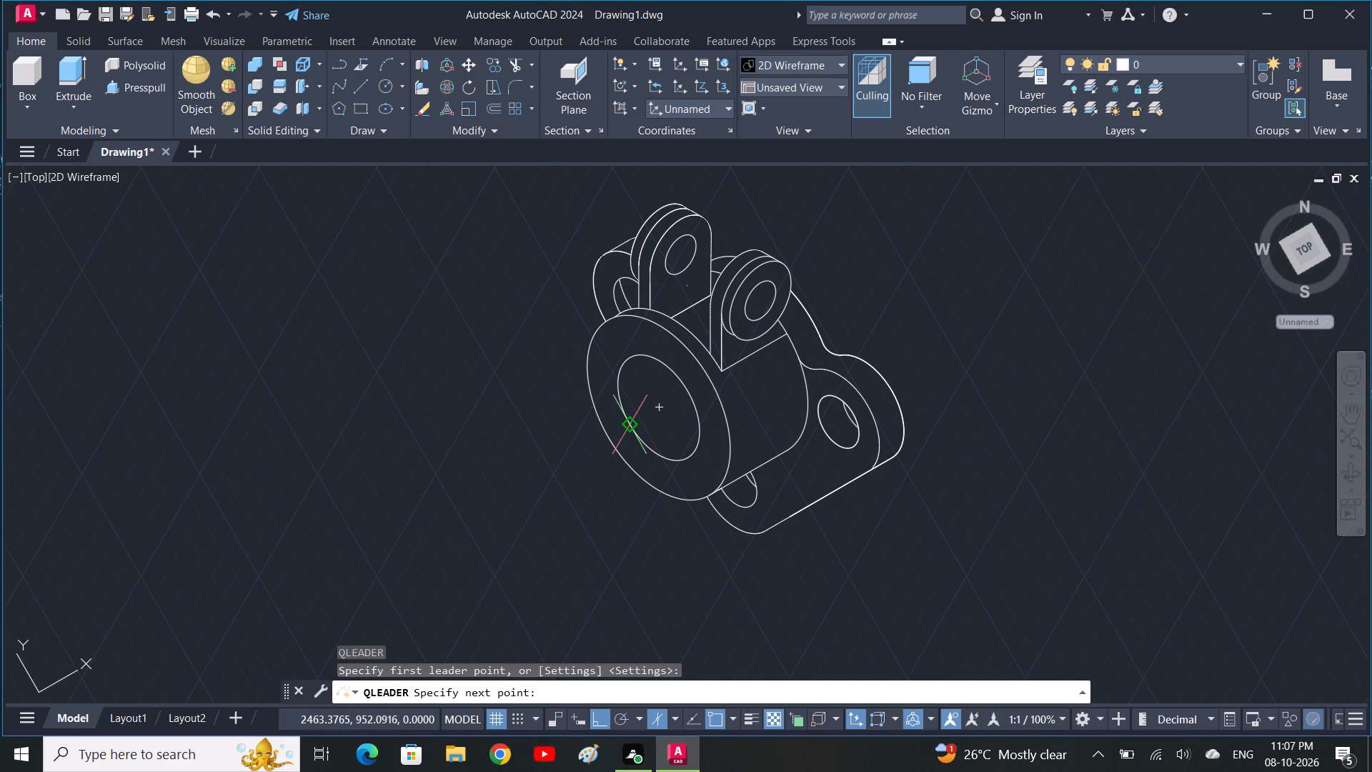
left_click(527, 447)
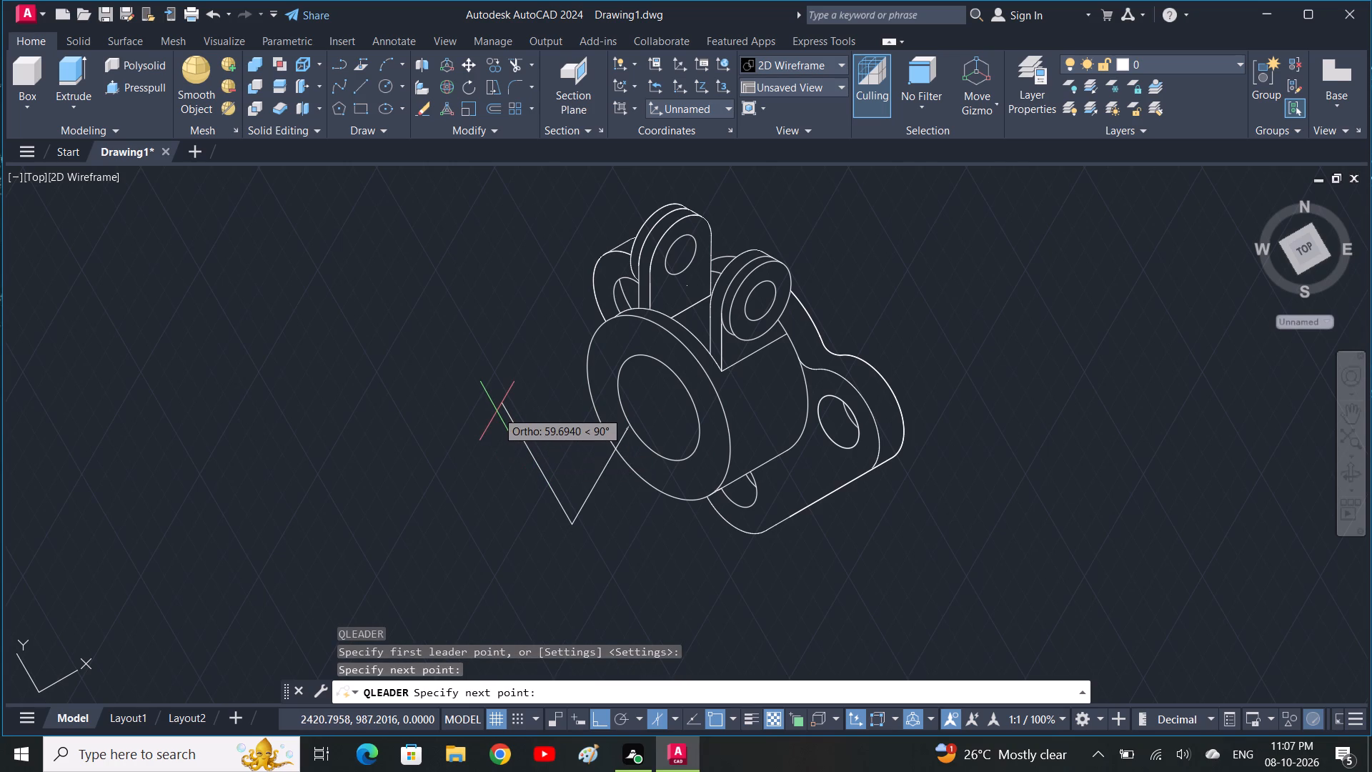
left_click(499, 411)
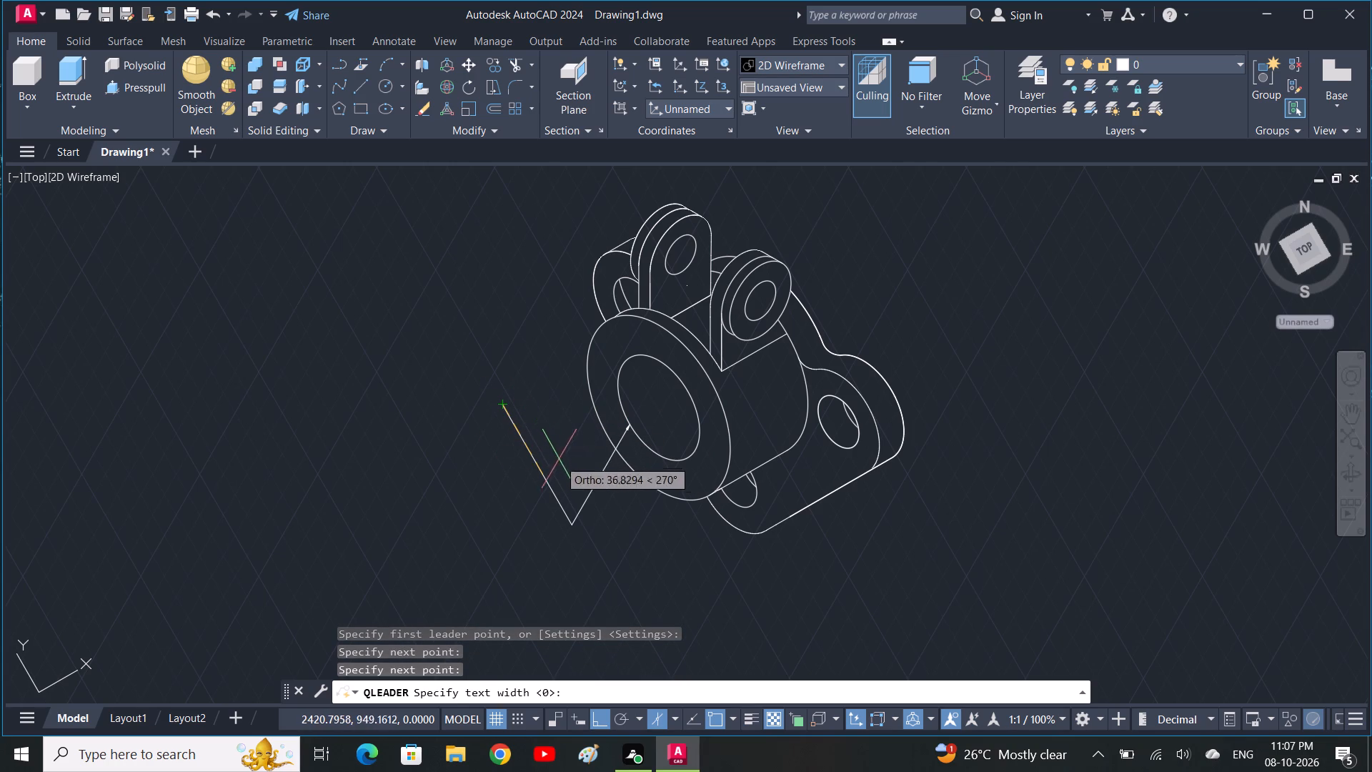
left_click(604, 435)
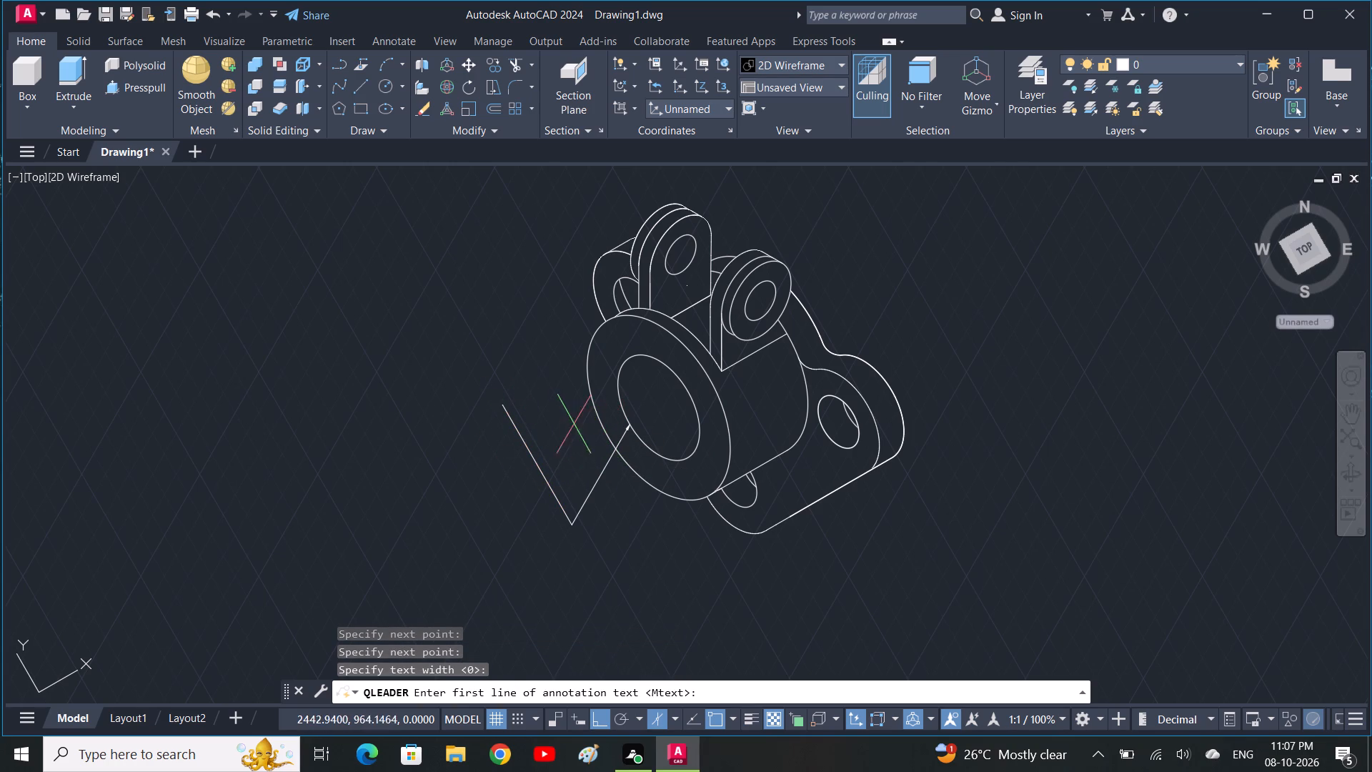
key("space")
left_click(592, 386)
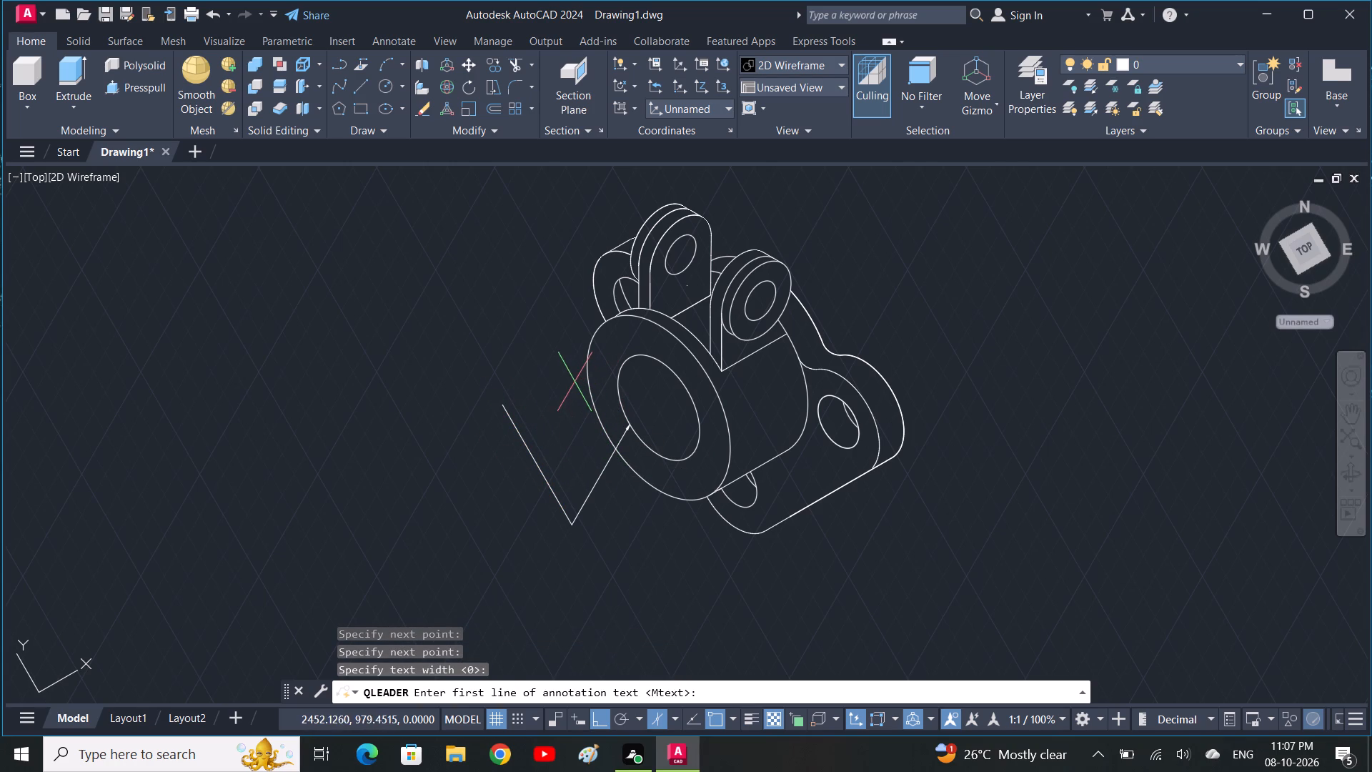
key("space")
key("space")
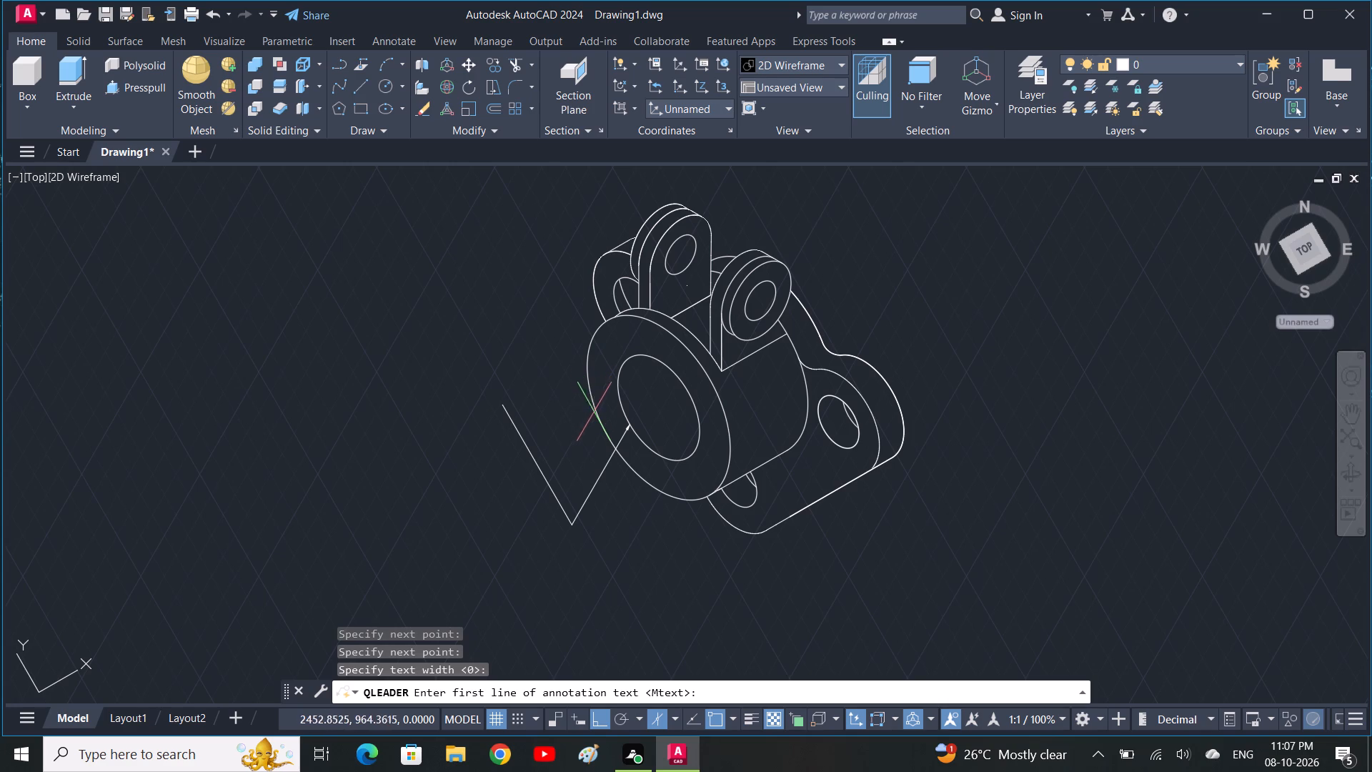
left_click(599, 479)
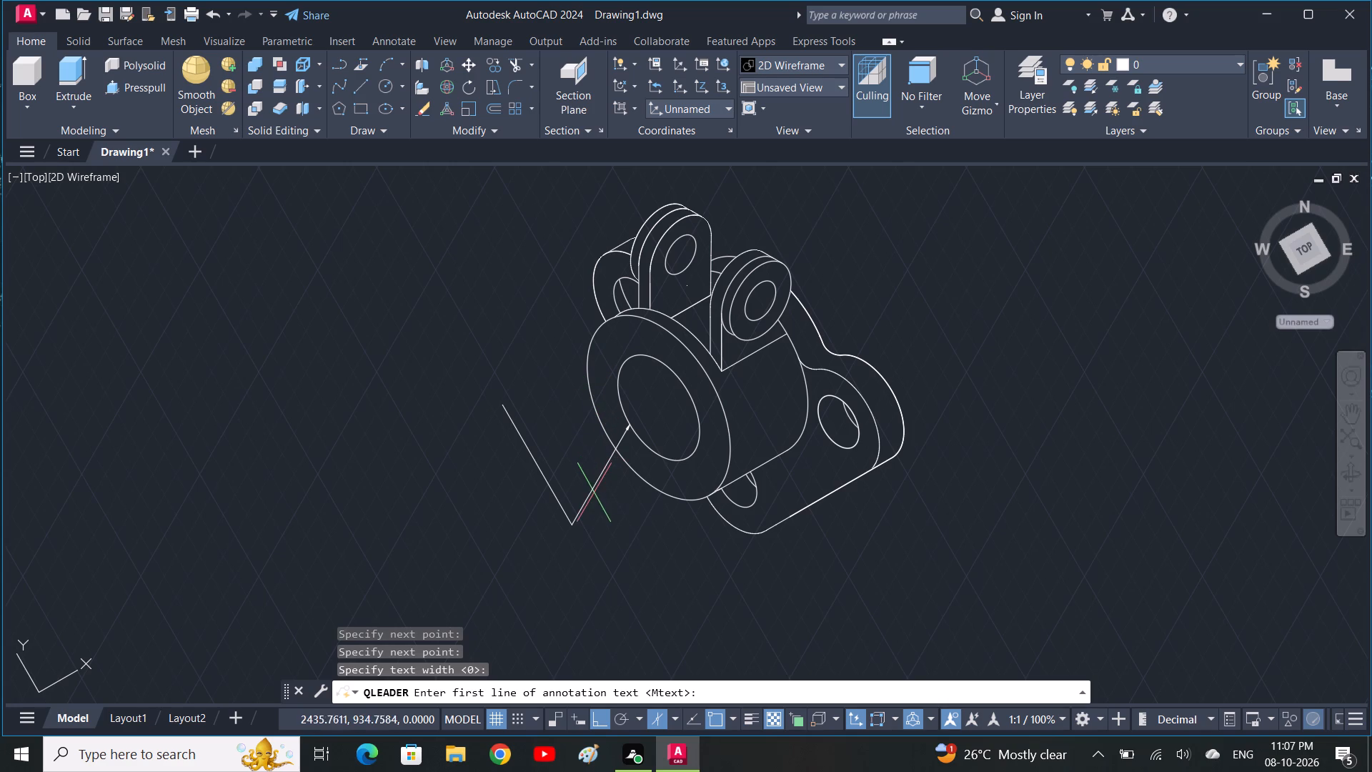
key("Escape")
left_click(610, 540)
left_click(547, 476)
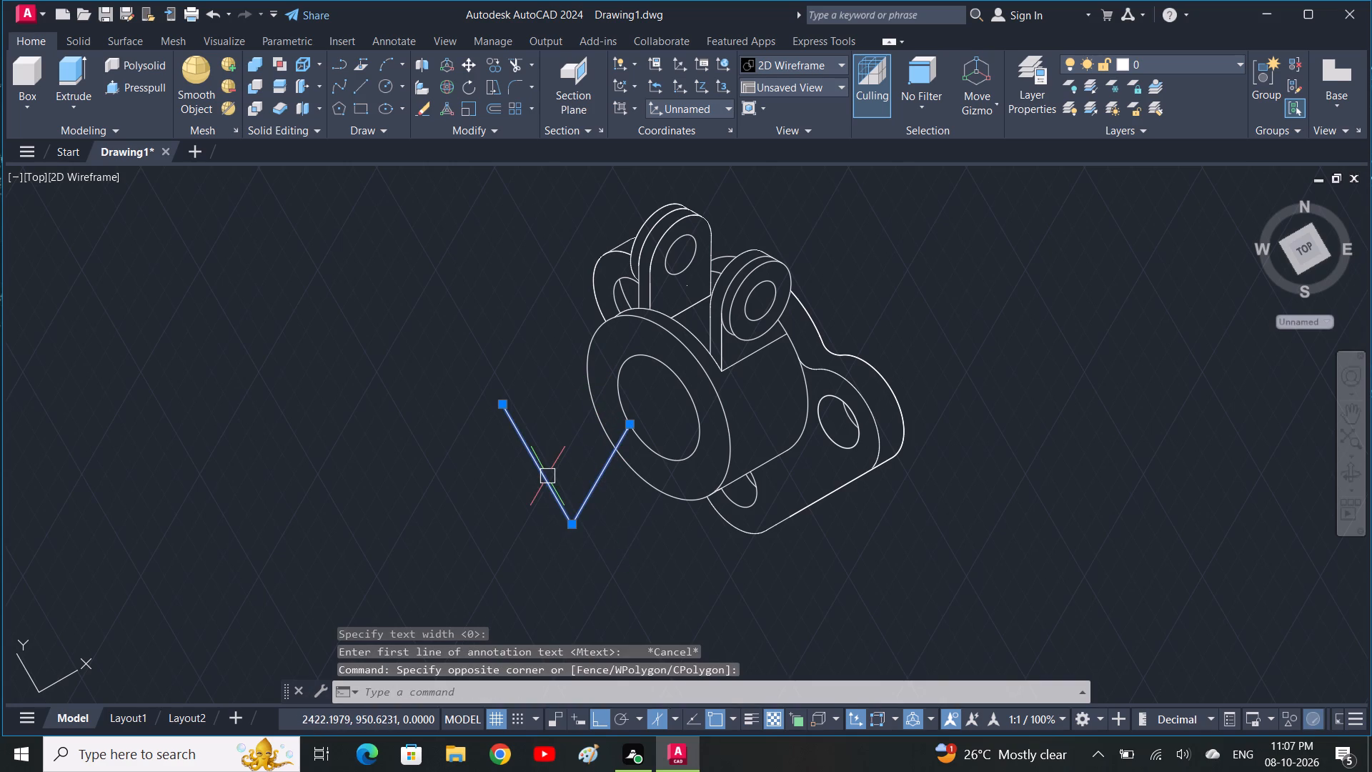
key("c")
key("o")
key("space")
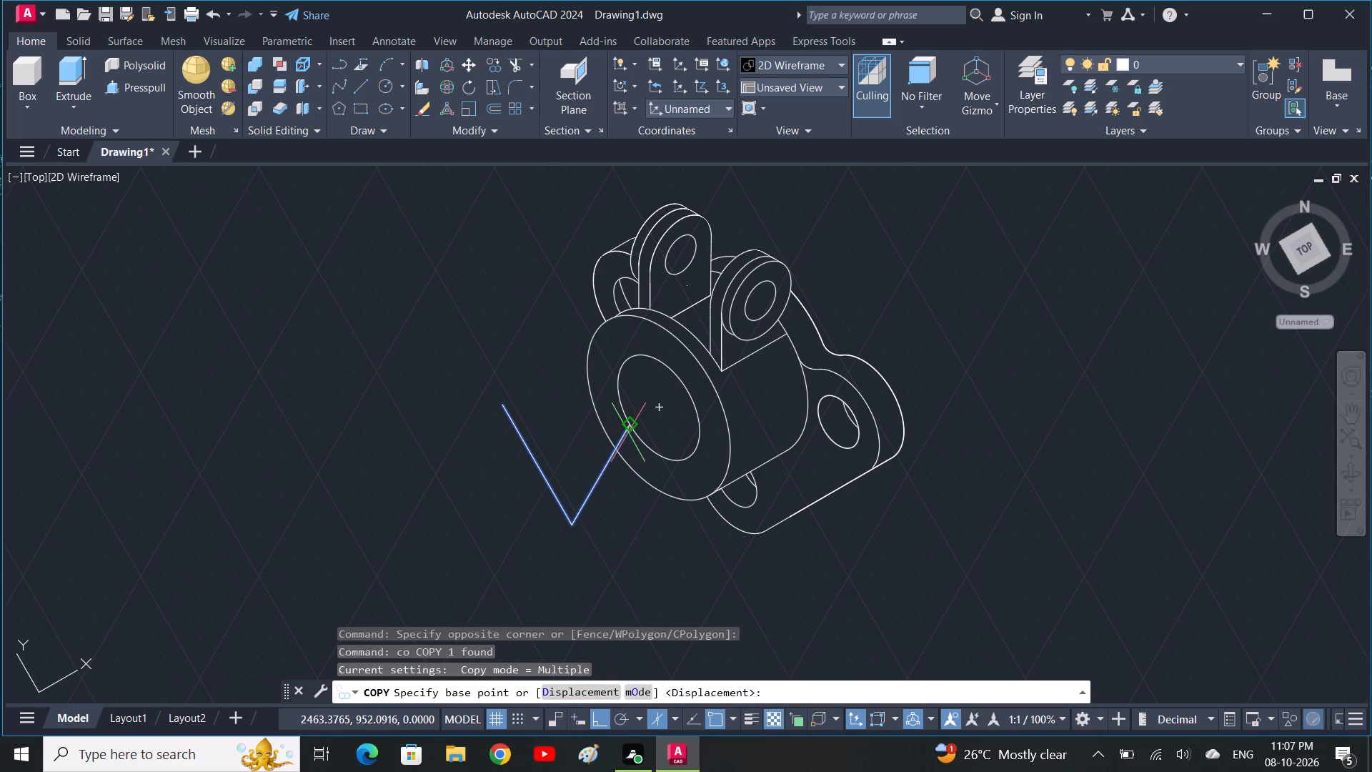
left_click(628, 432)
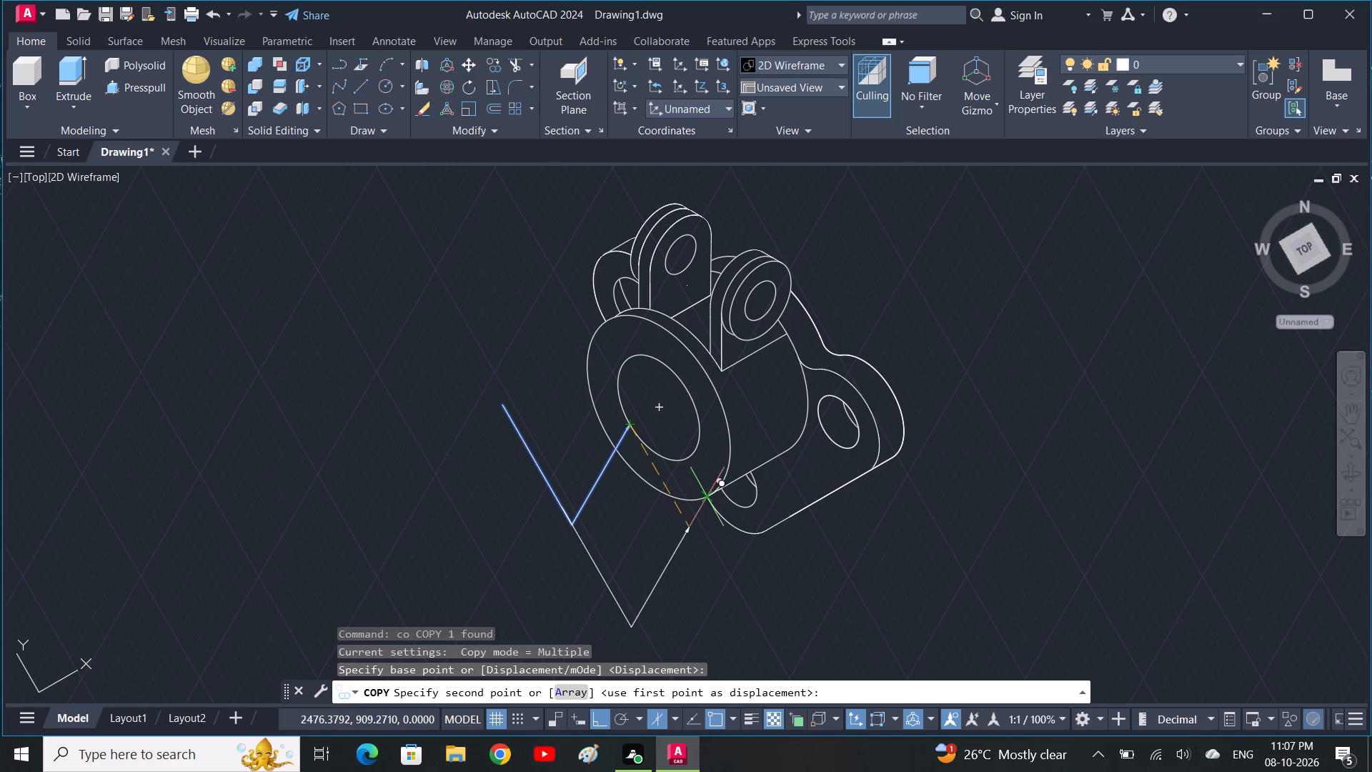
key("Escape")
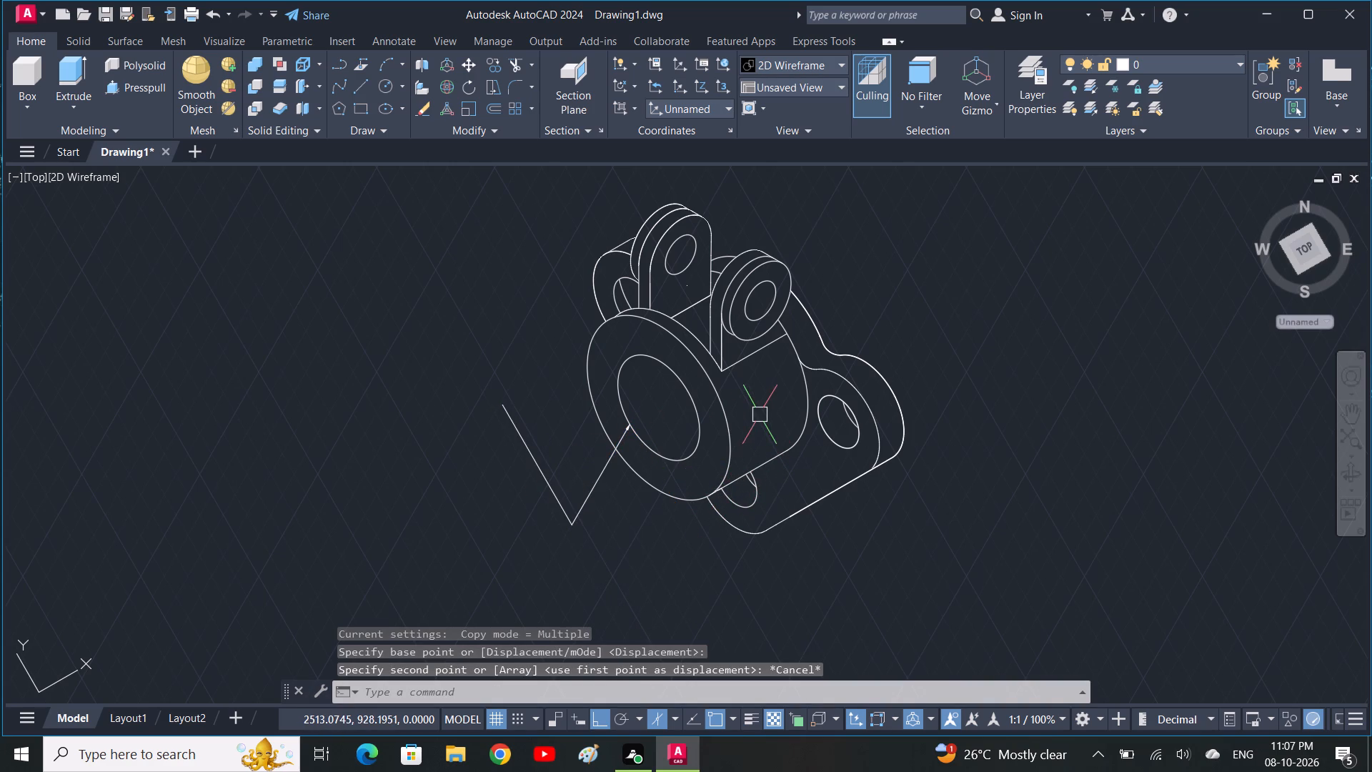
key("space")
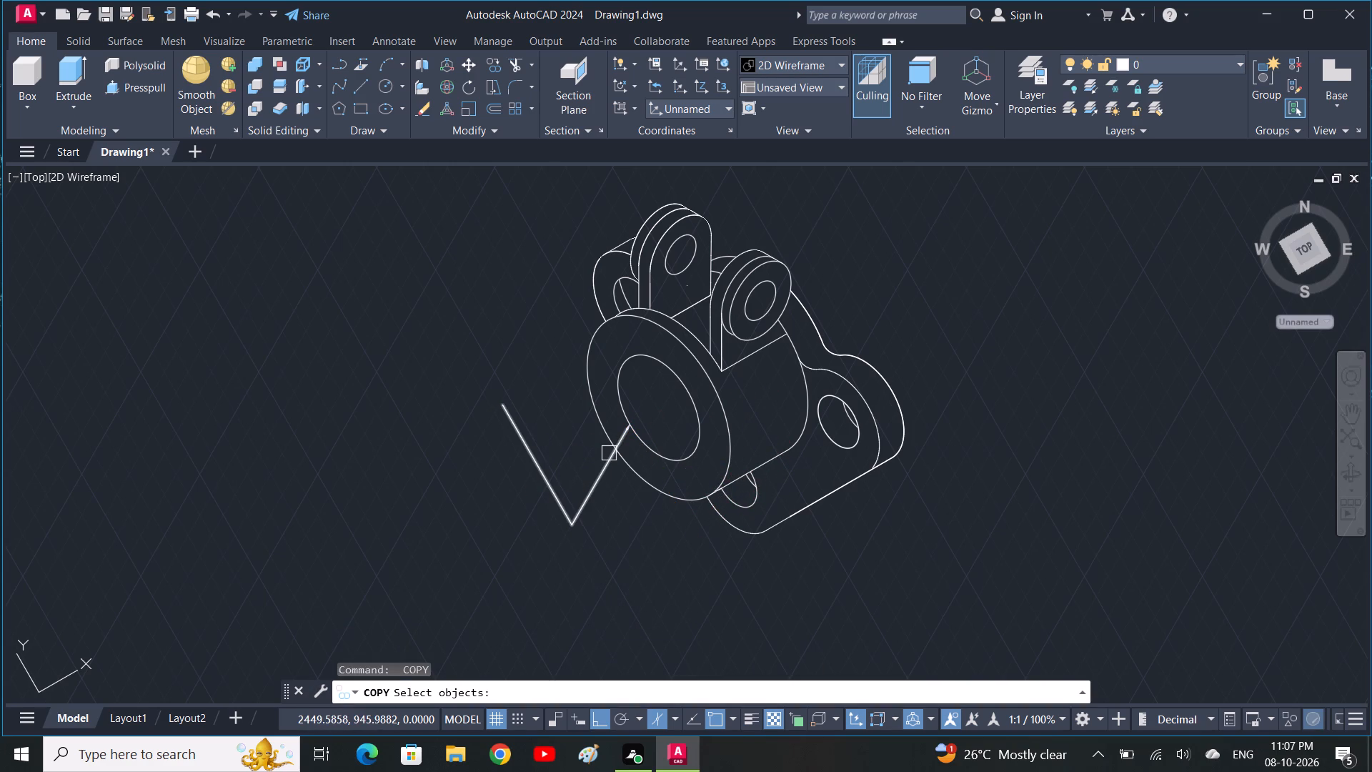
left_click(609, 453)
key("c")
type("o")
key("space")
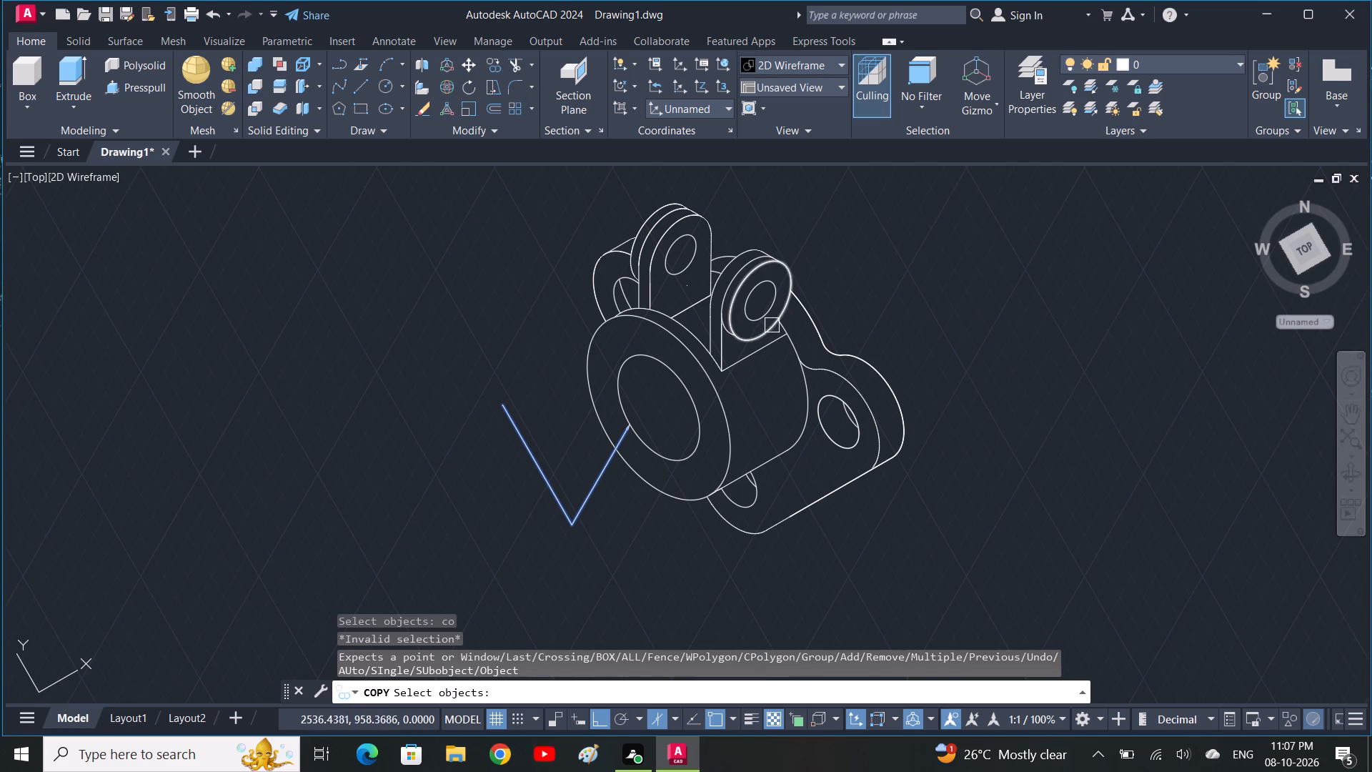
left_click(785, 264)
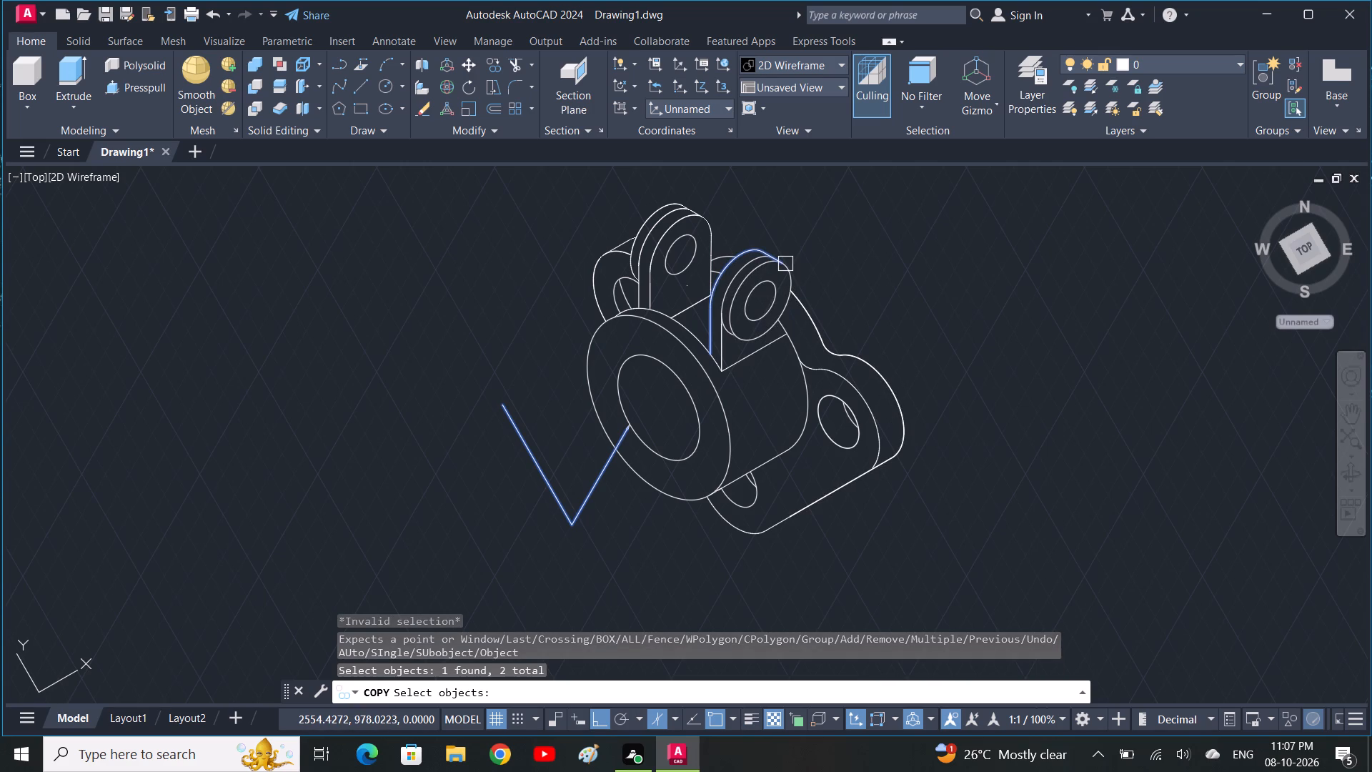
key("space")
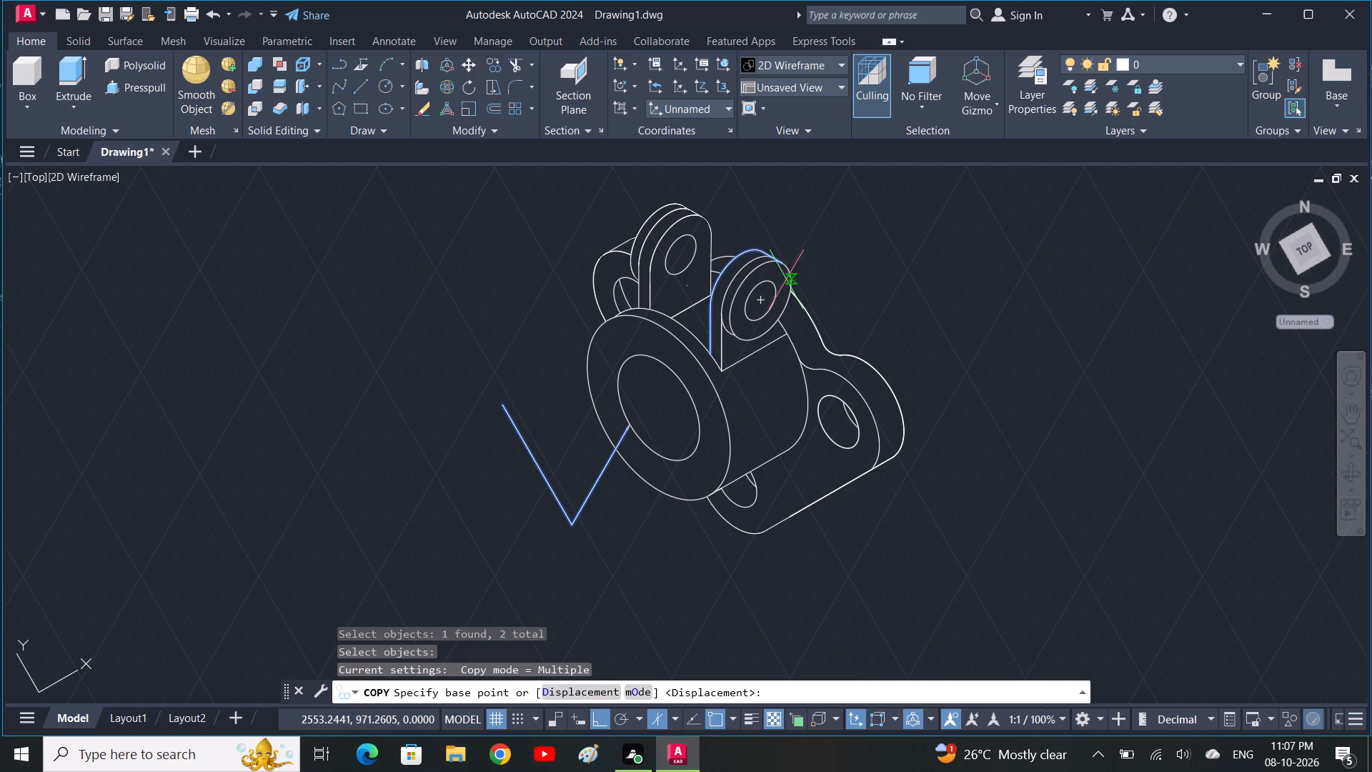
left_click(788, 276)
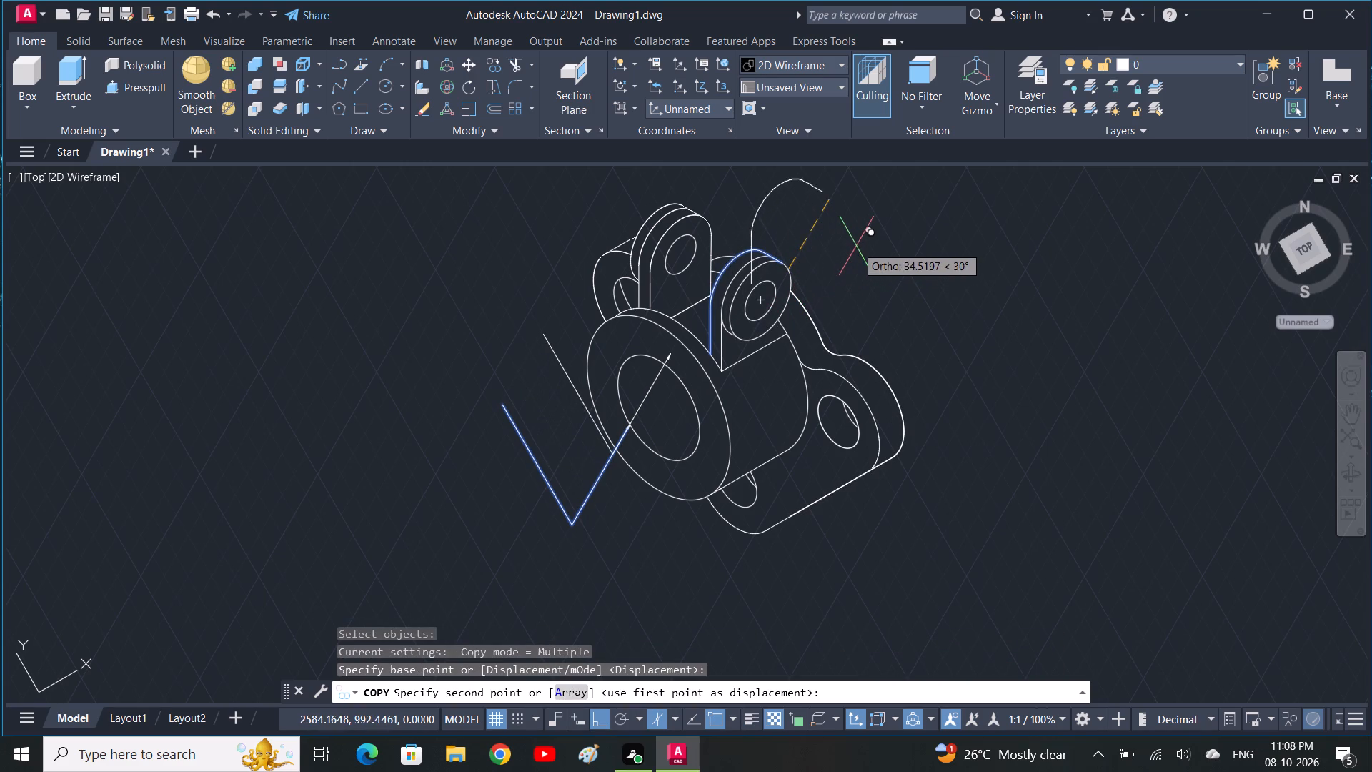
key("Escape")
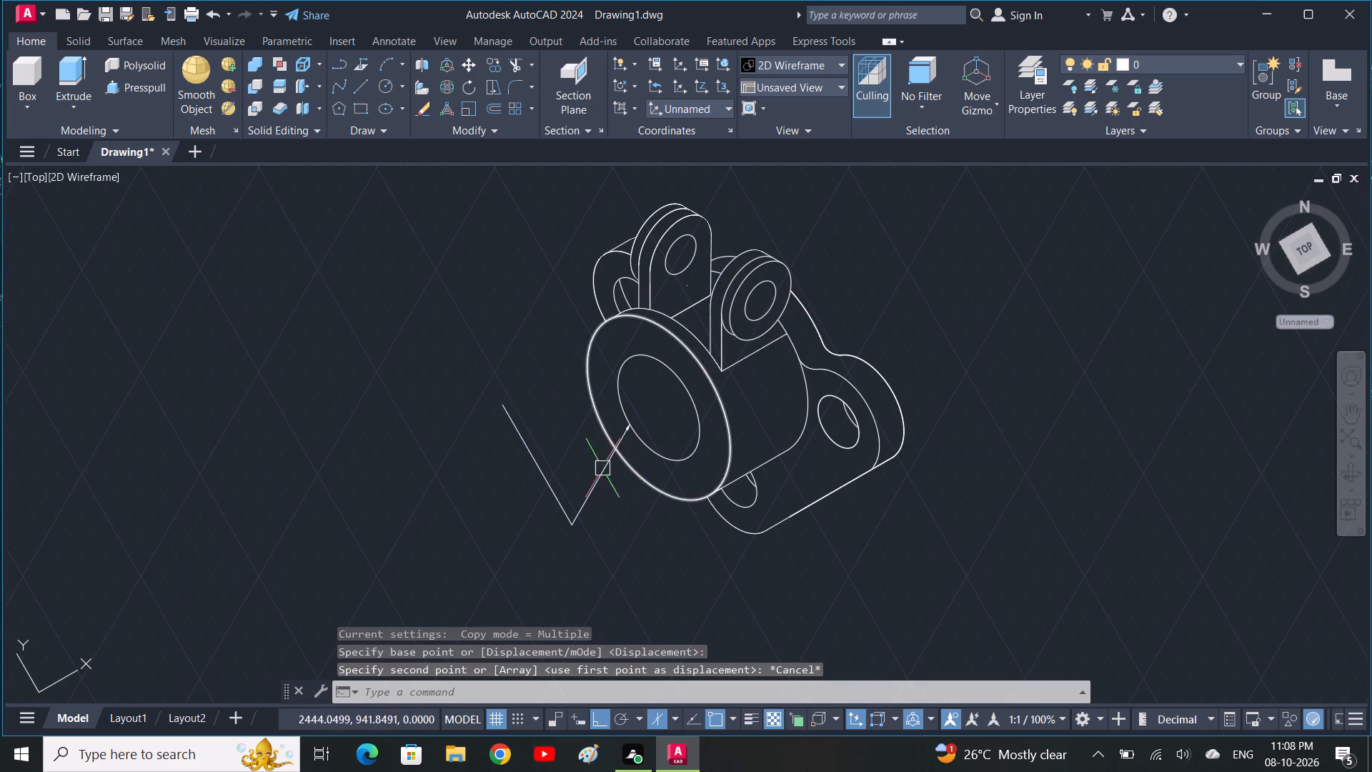
Reshape the leader by pulling its free end slightly inward and moving its elbow along the tail to shorten it.
left_click(552, 482)
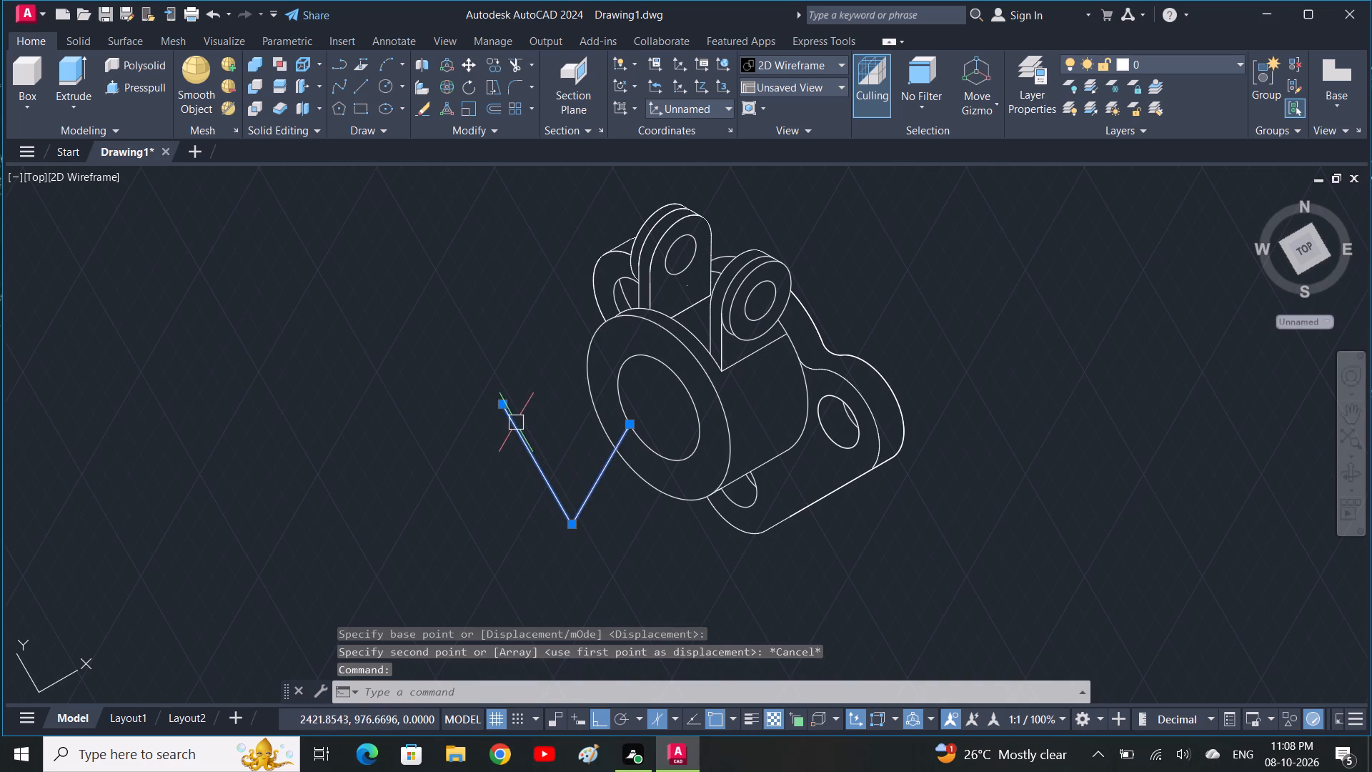
left_click_drag(504, 407, 525, 503)
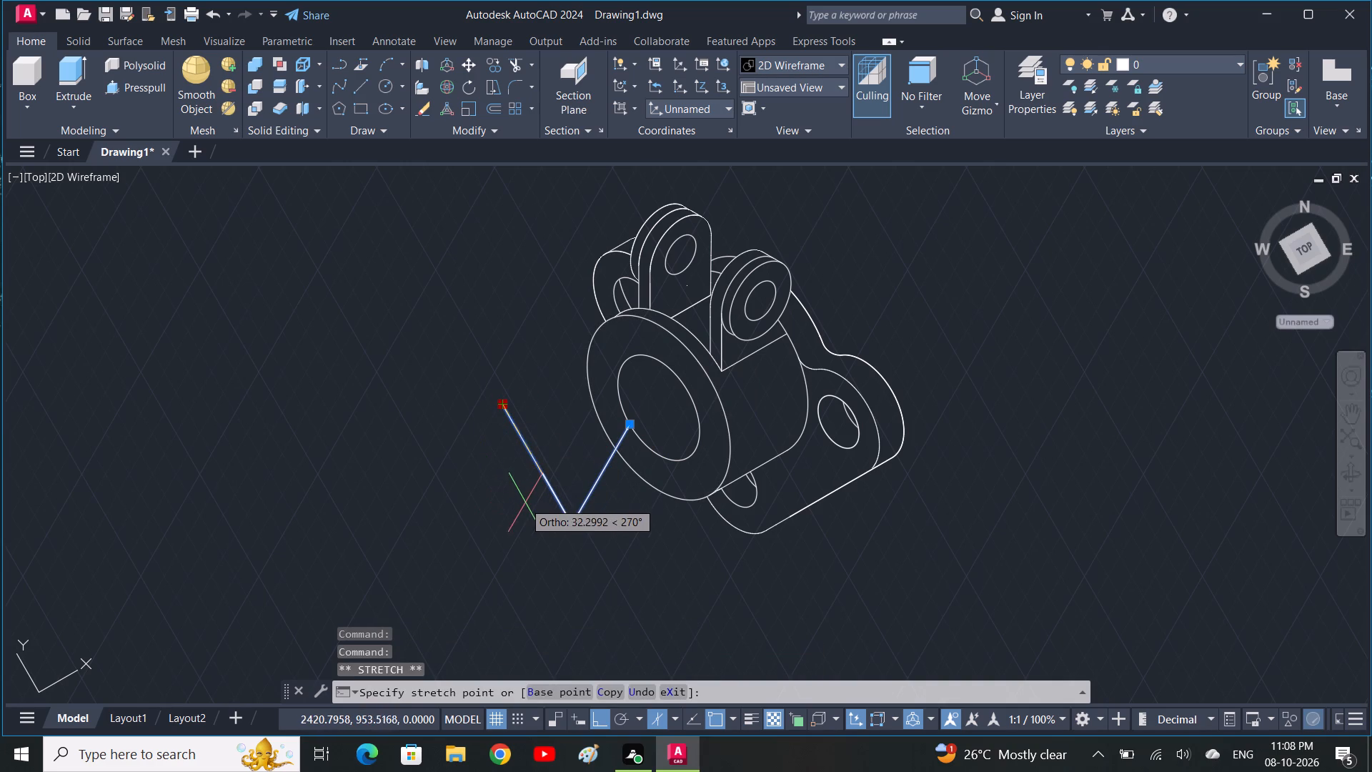
left_click_drag(525, 503, 527, 503)
left_click(497, 403)
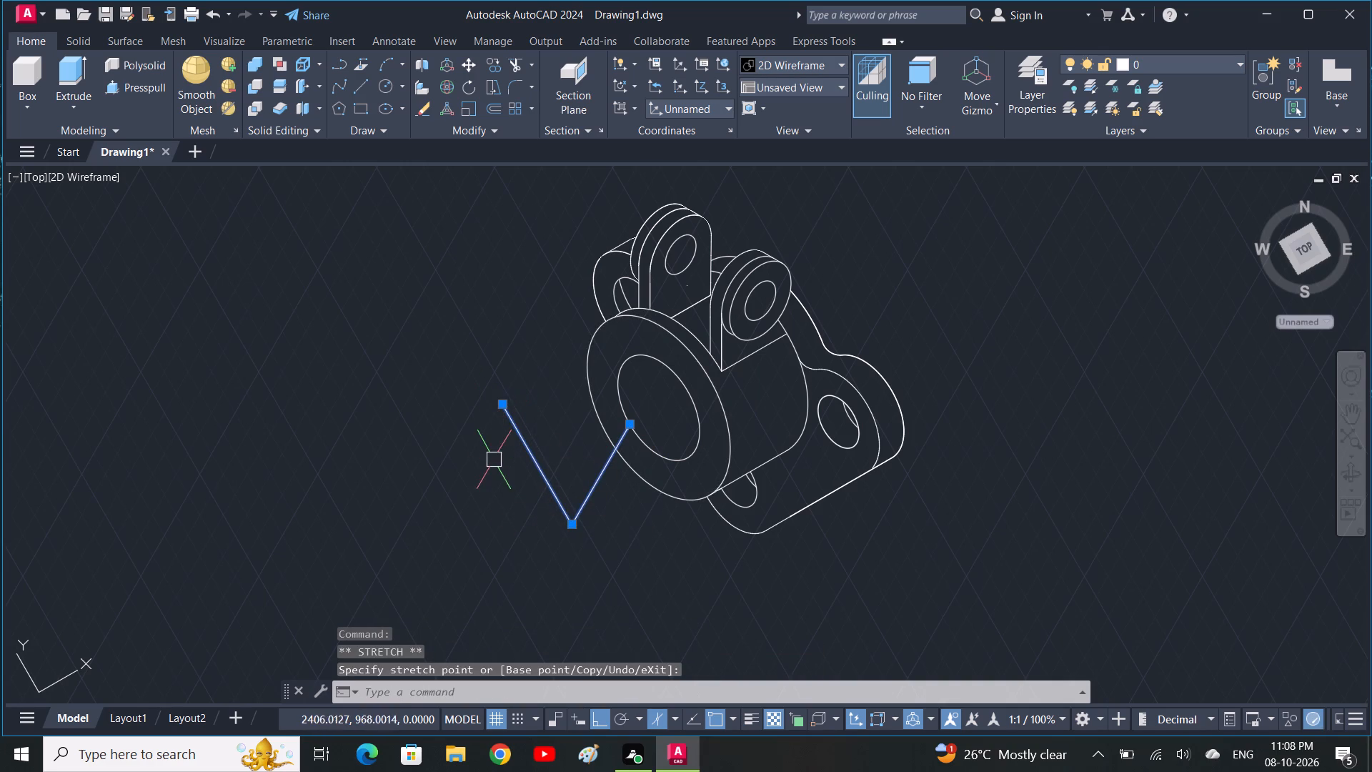
left_click(504, 406)
left_click_drag(507, 414, 532, 489)
left_click(573, 523)
left_click_drag(570, 506, 570, 478)
left_click(562, 508)
left_click_drag(561, 508, 561, 458)
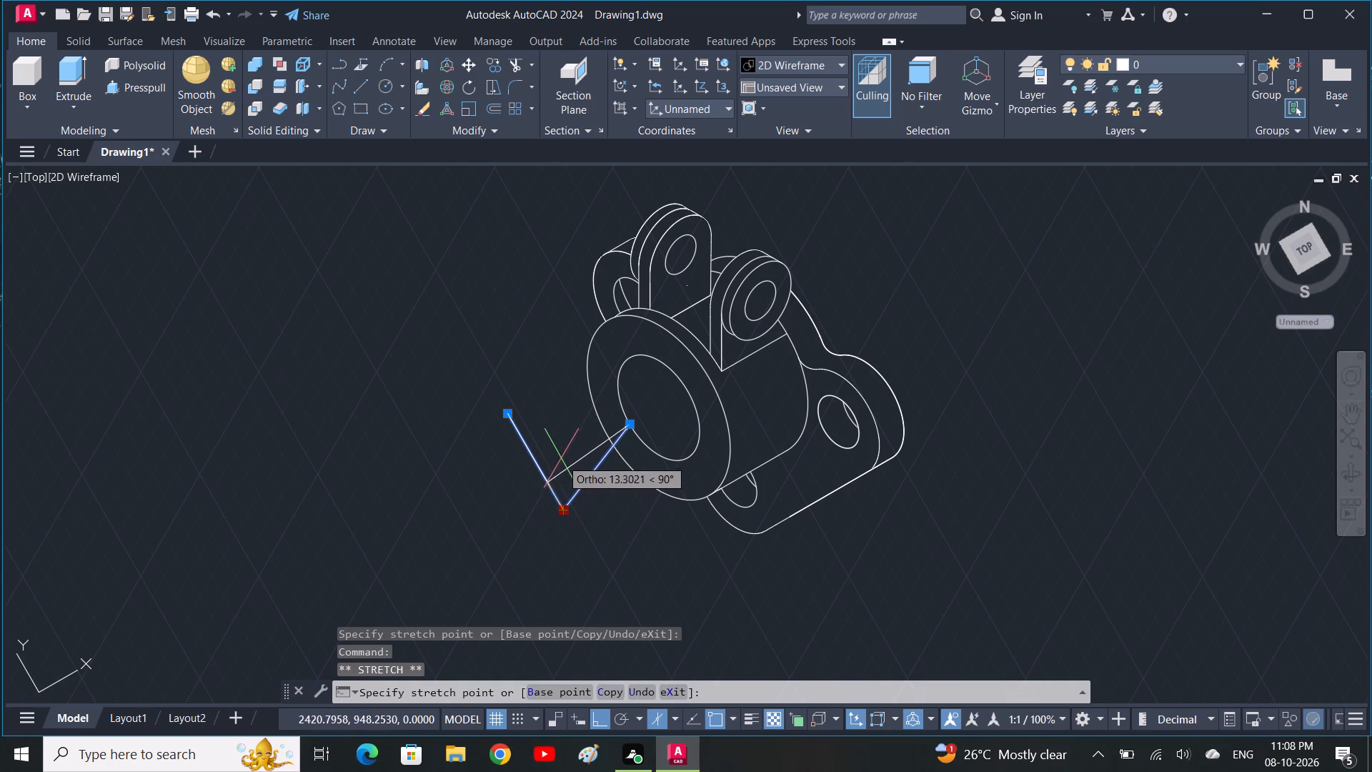
left_click_drag(561, 458, 564, 447)
left_click(564, 447)
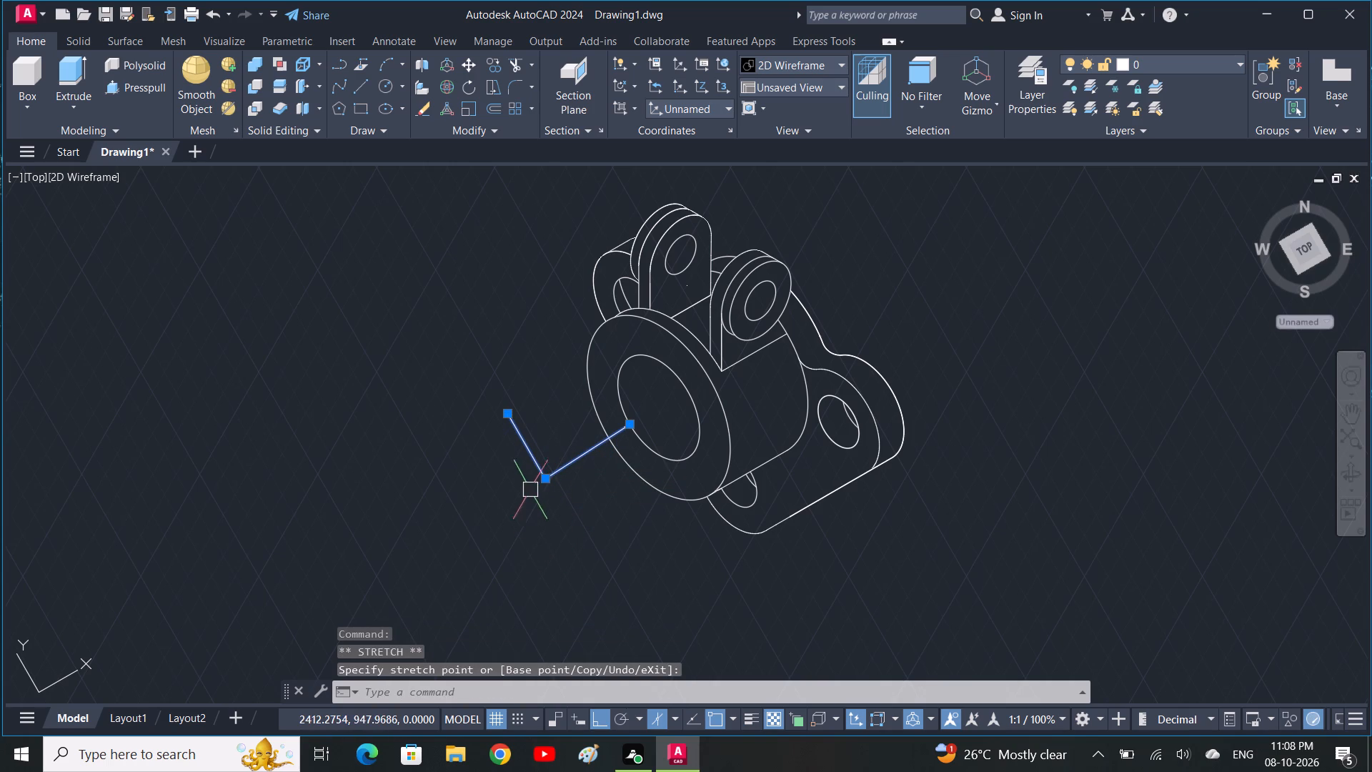
key("Escape")
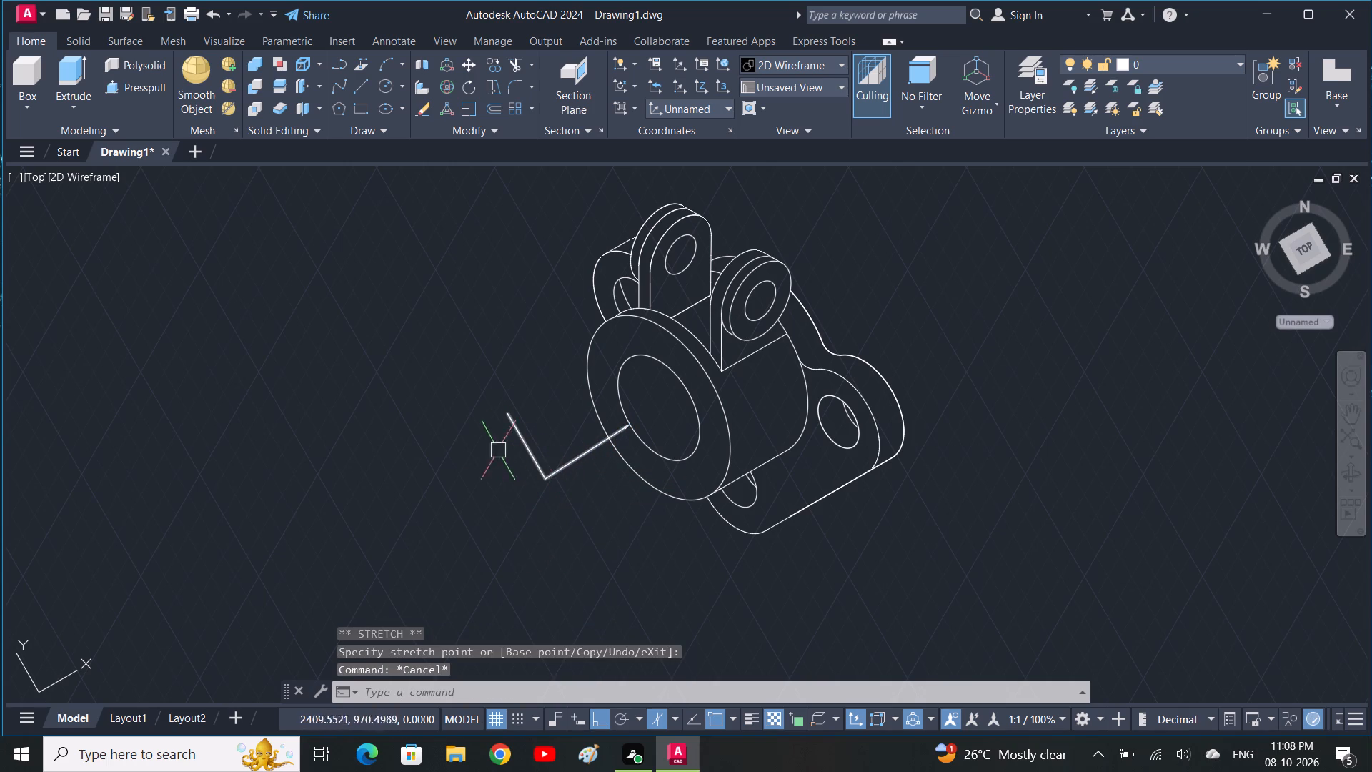
Draw a short horizontal line from the leader's free end towards the front boss, using the left isoplane.
key("l")
key("space")
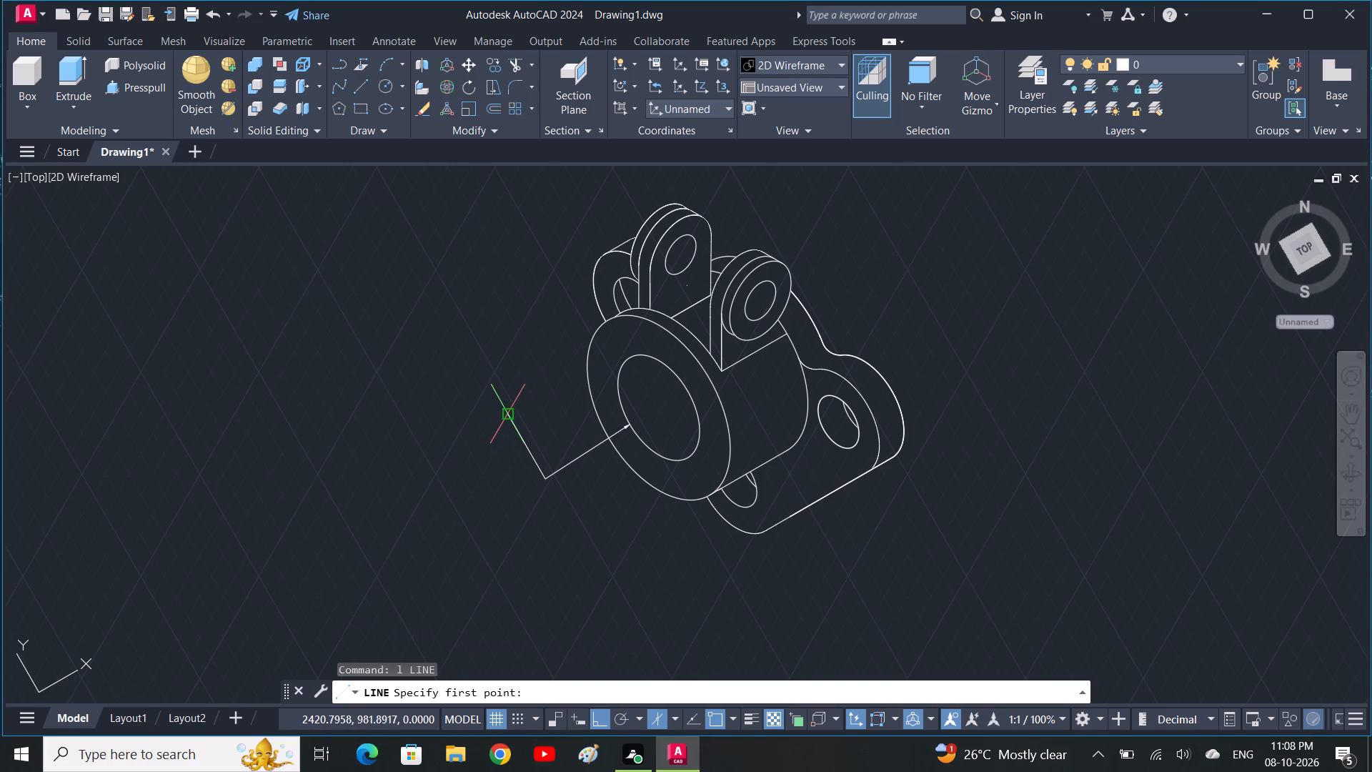
left_click(504, 415)
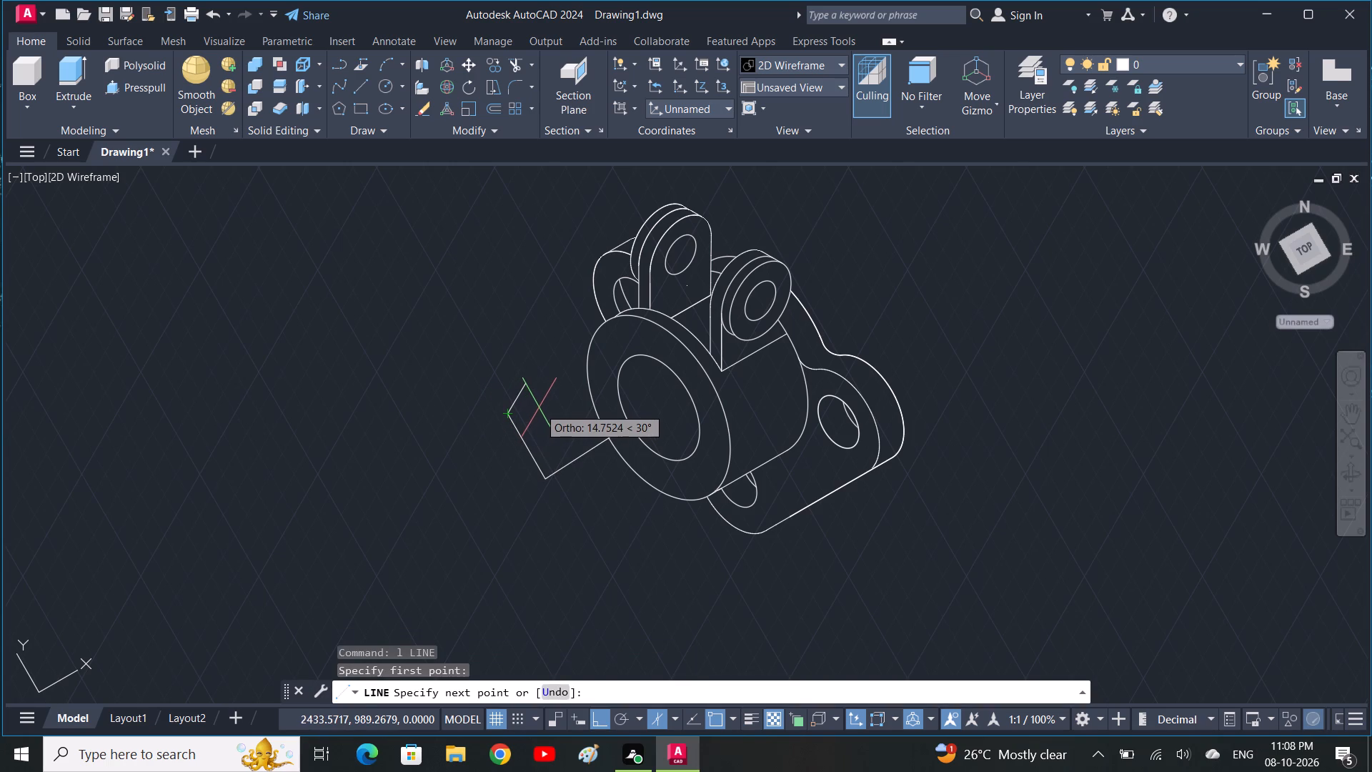
key("F5")
left_click(540, 405)
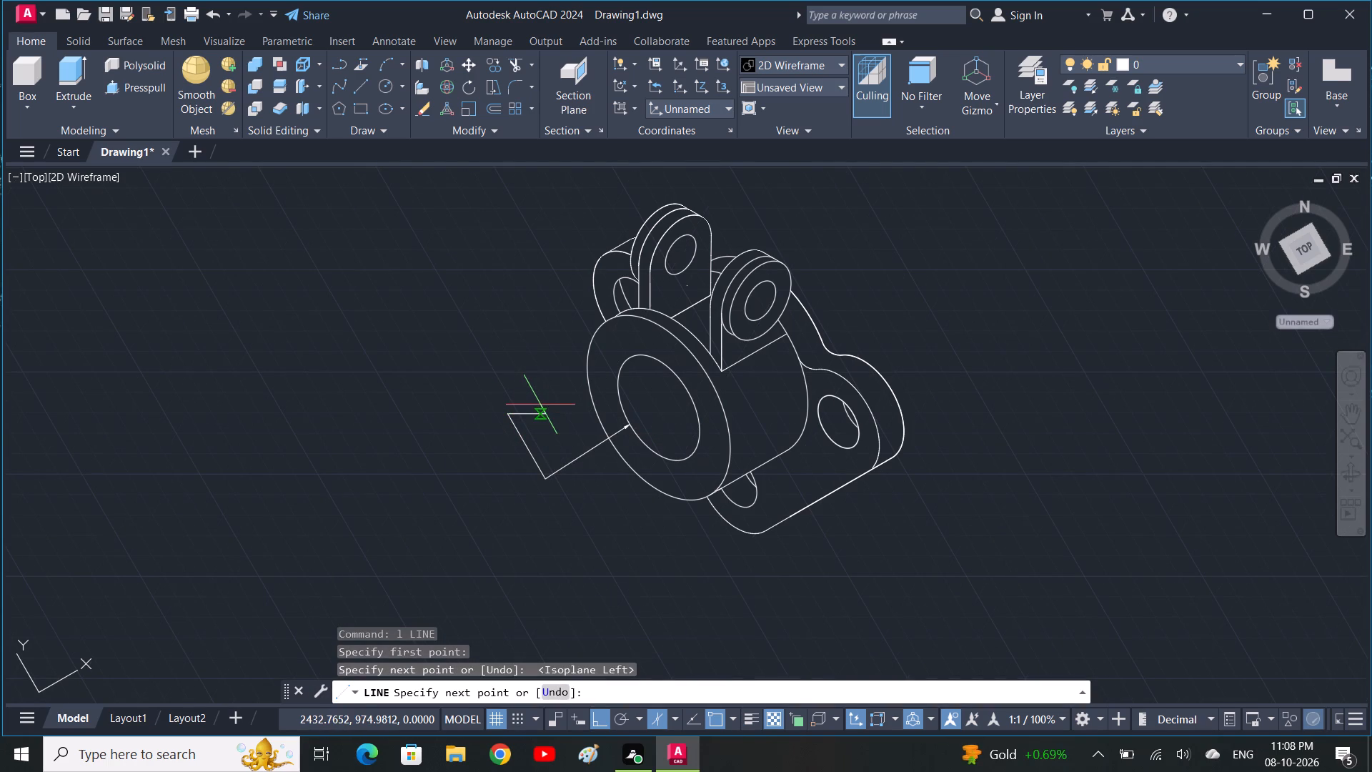
key("space")
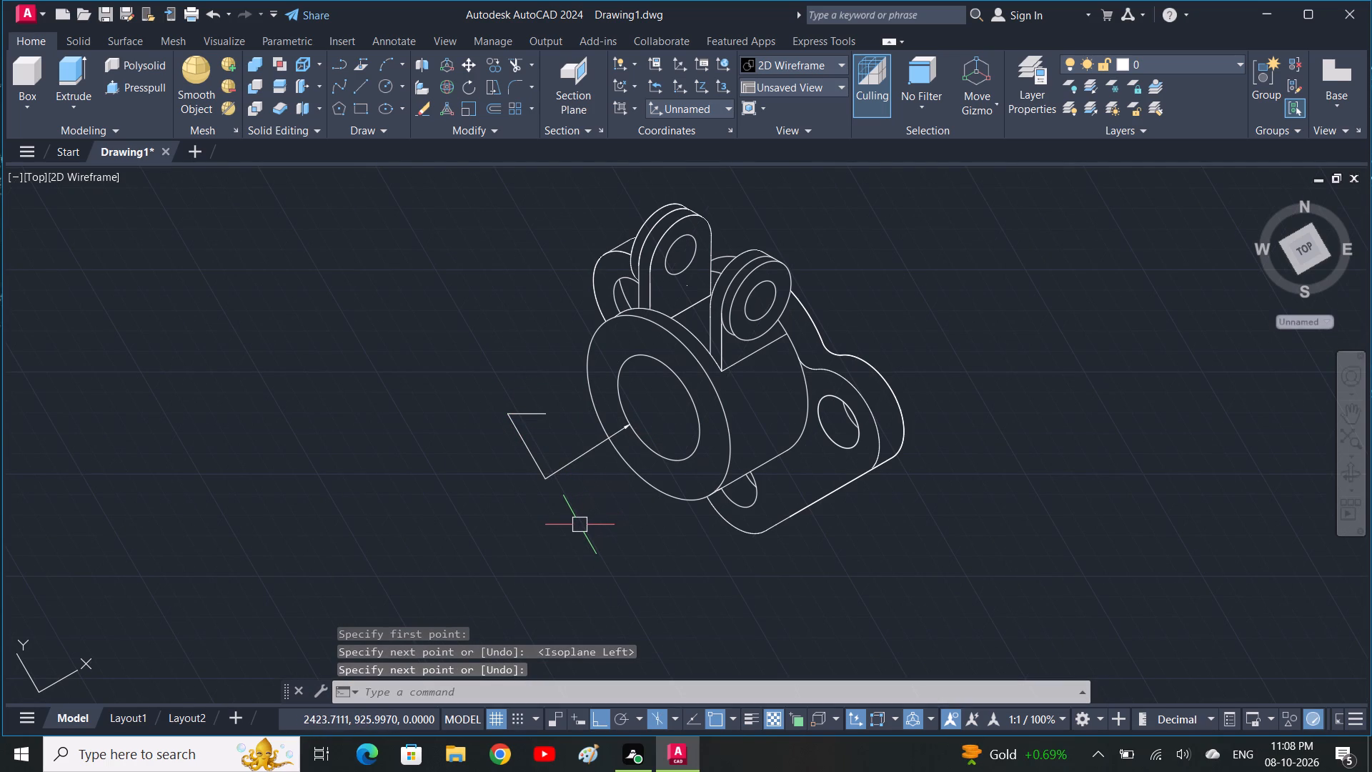
left_click(538, 410)
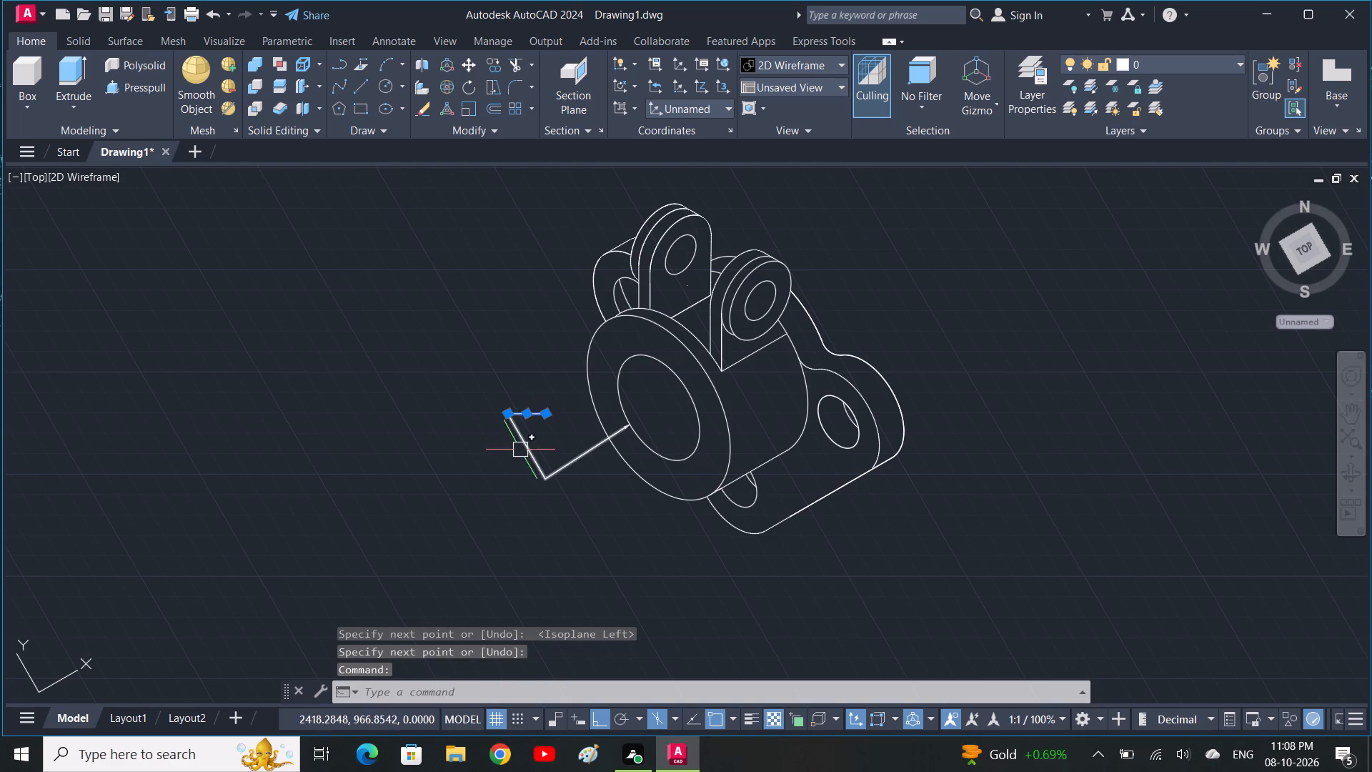
key("Escape")
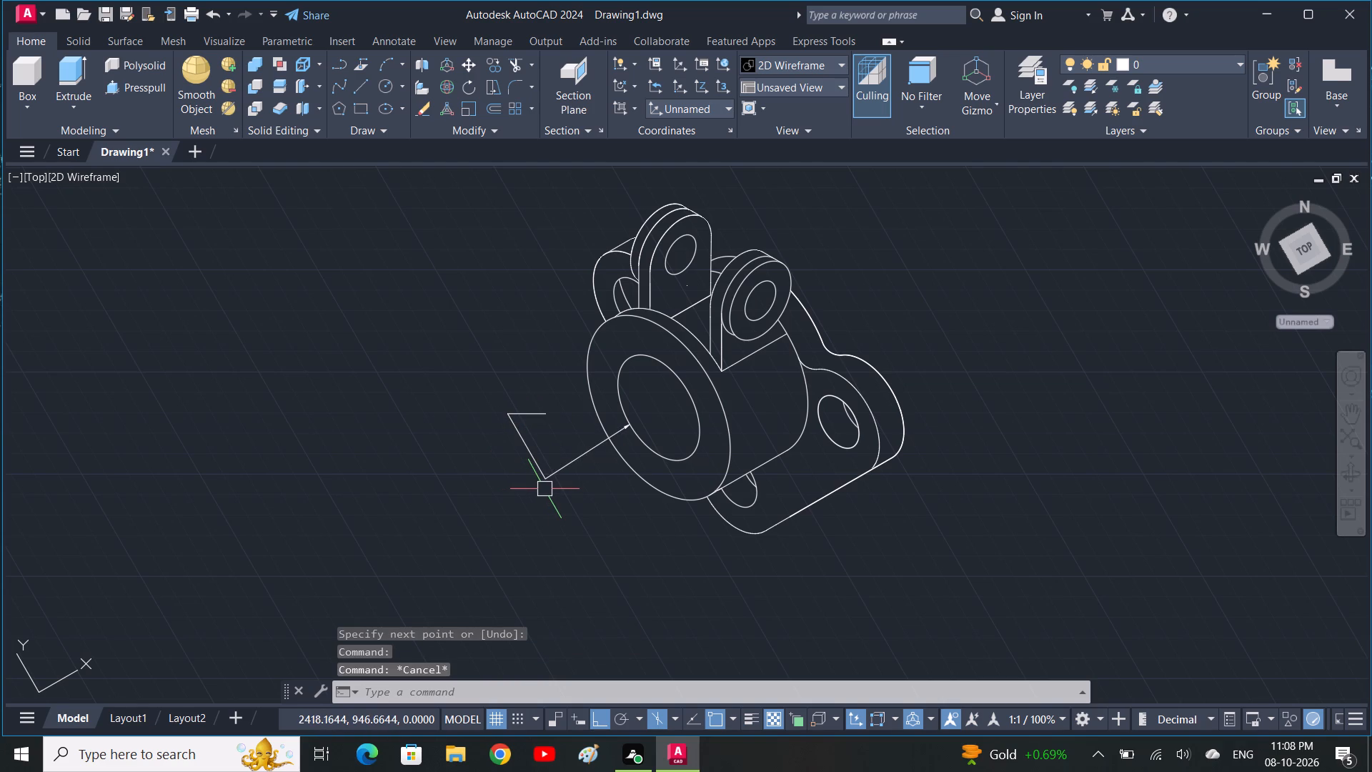
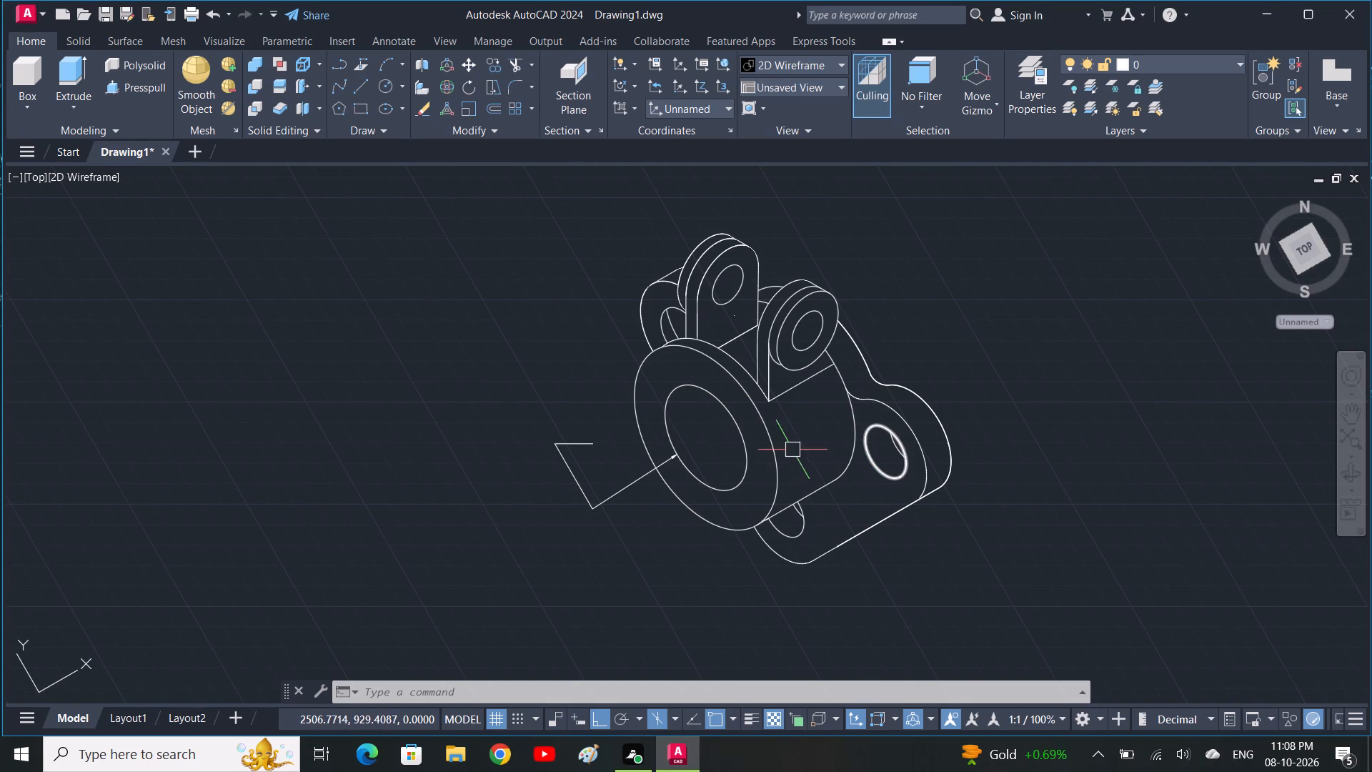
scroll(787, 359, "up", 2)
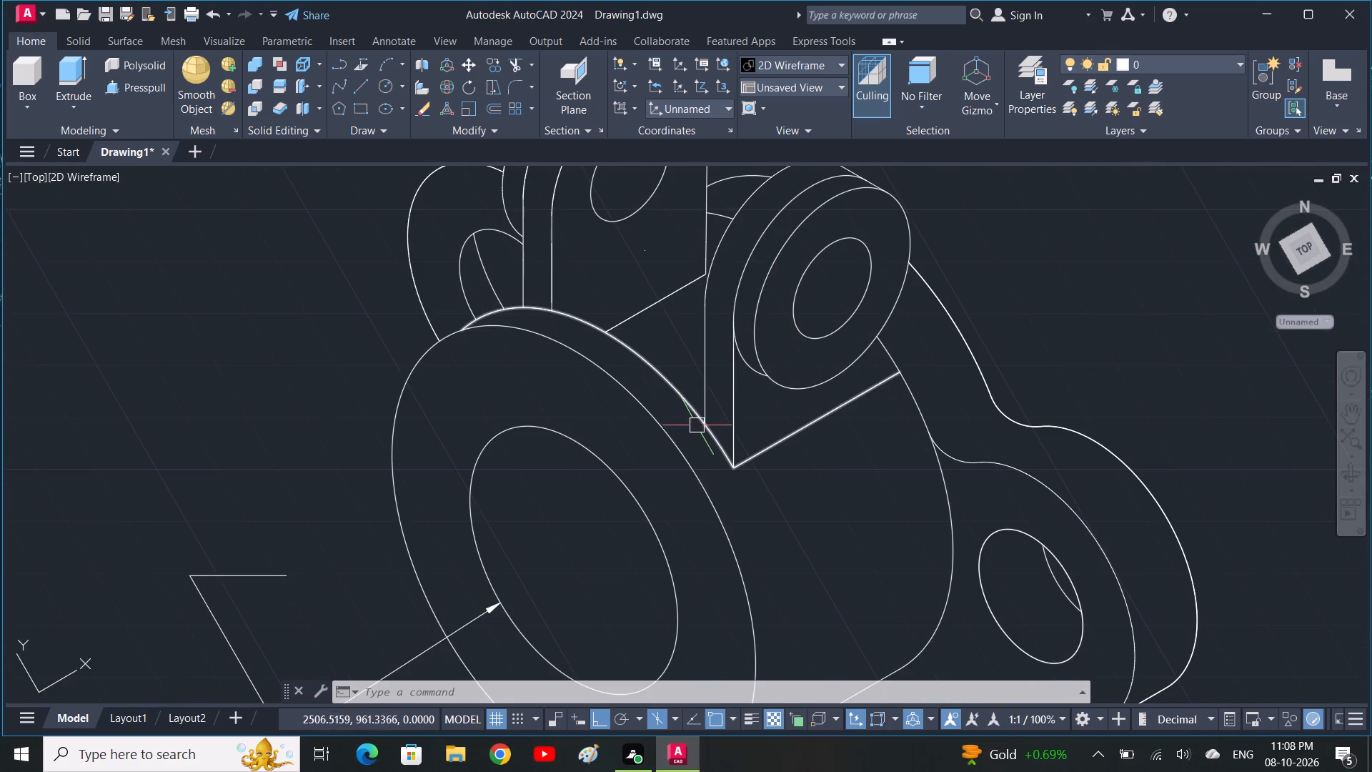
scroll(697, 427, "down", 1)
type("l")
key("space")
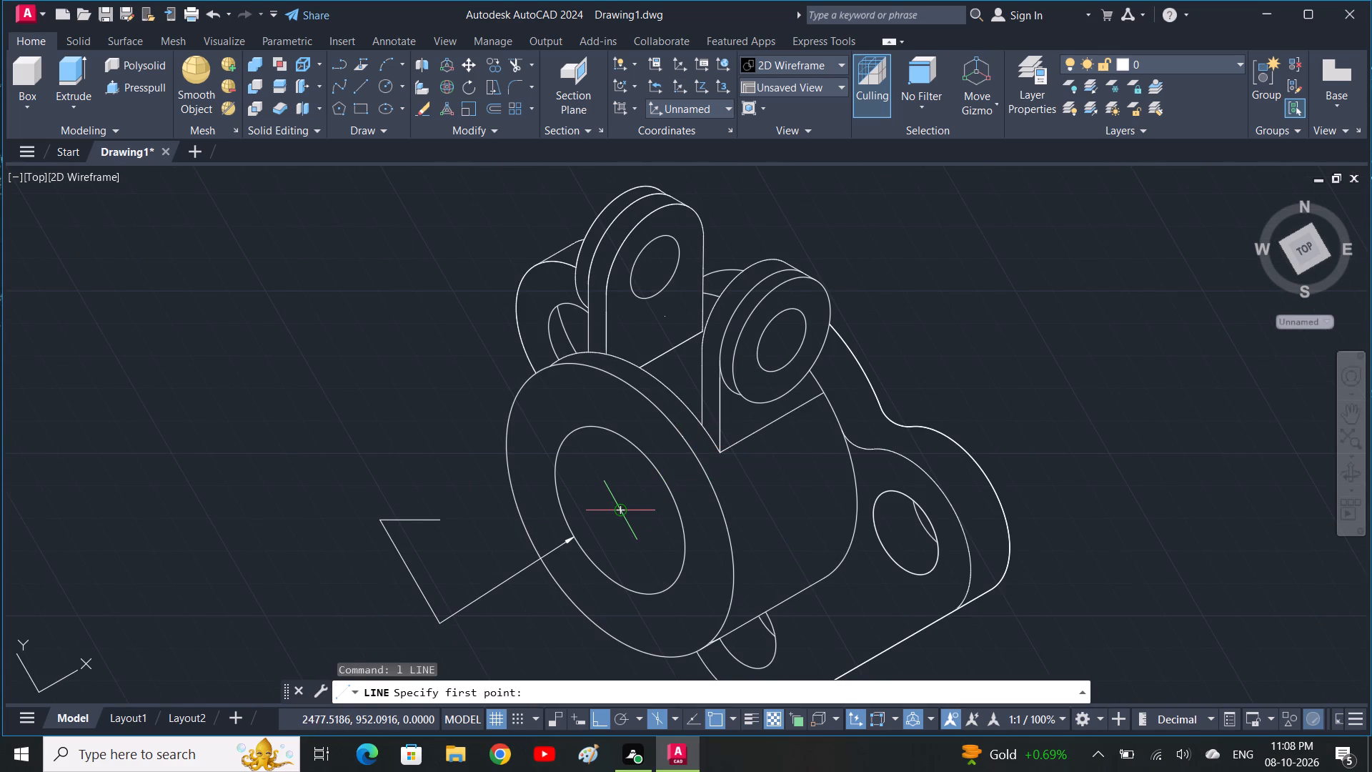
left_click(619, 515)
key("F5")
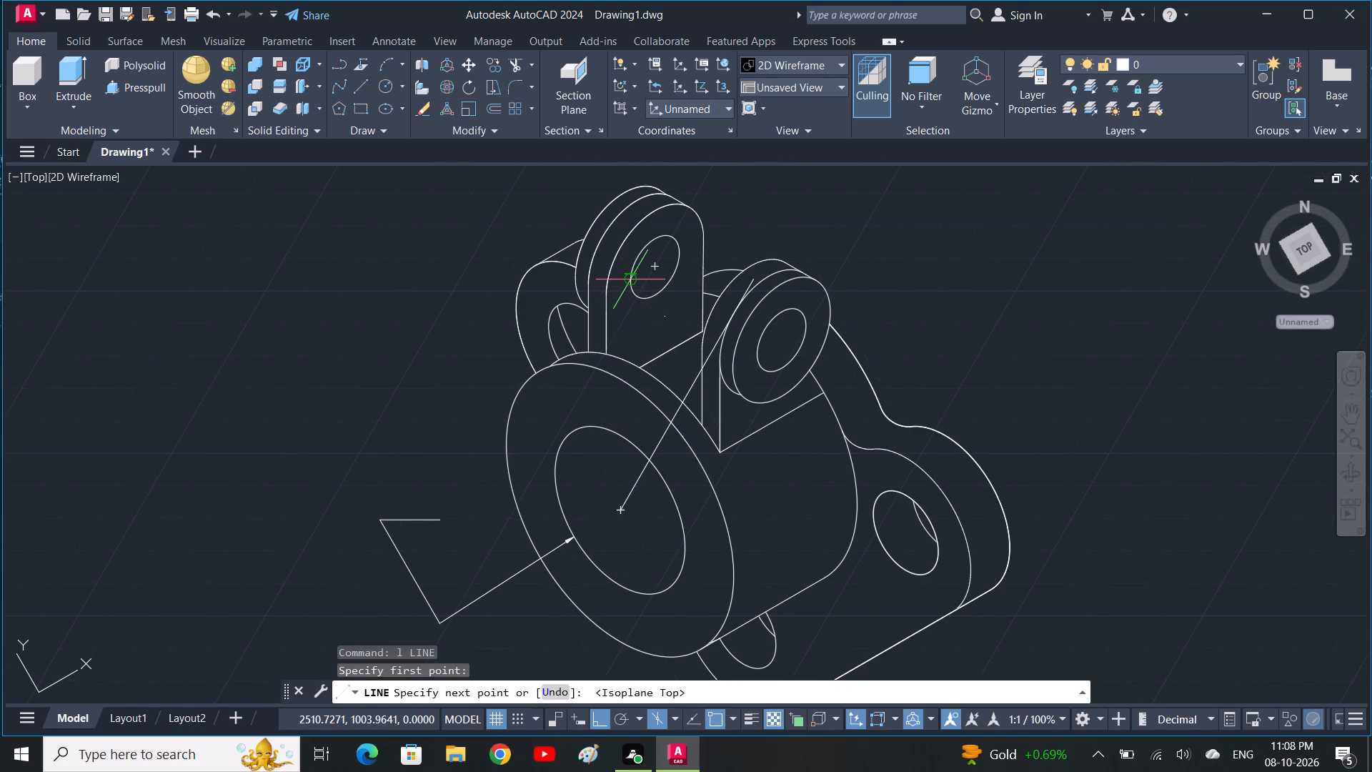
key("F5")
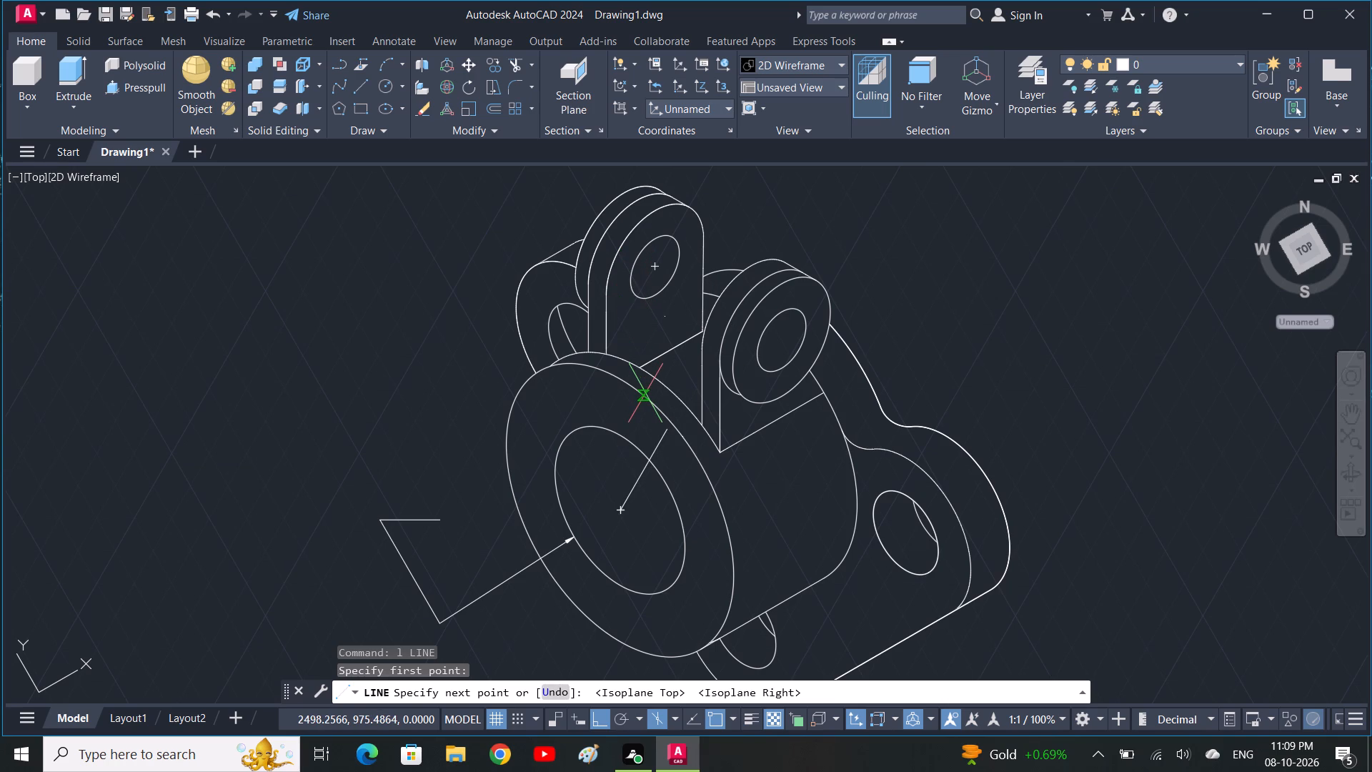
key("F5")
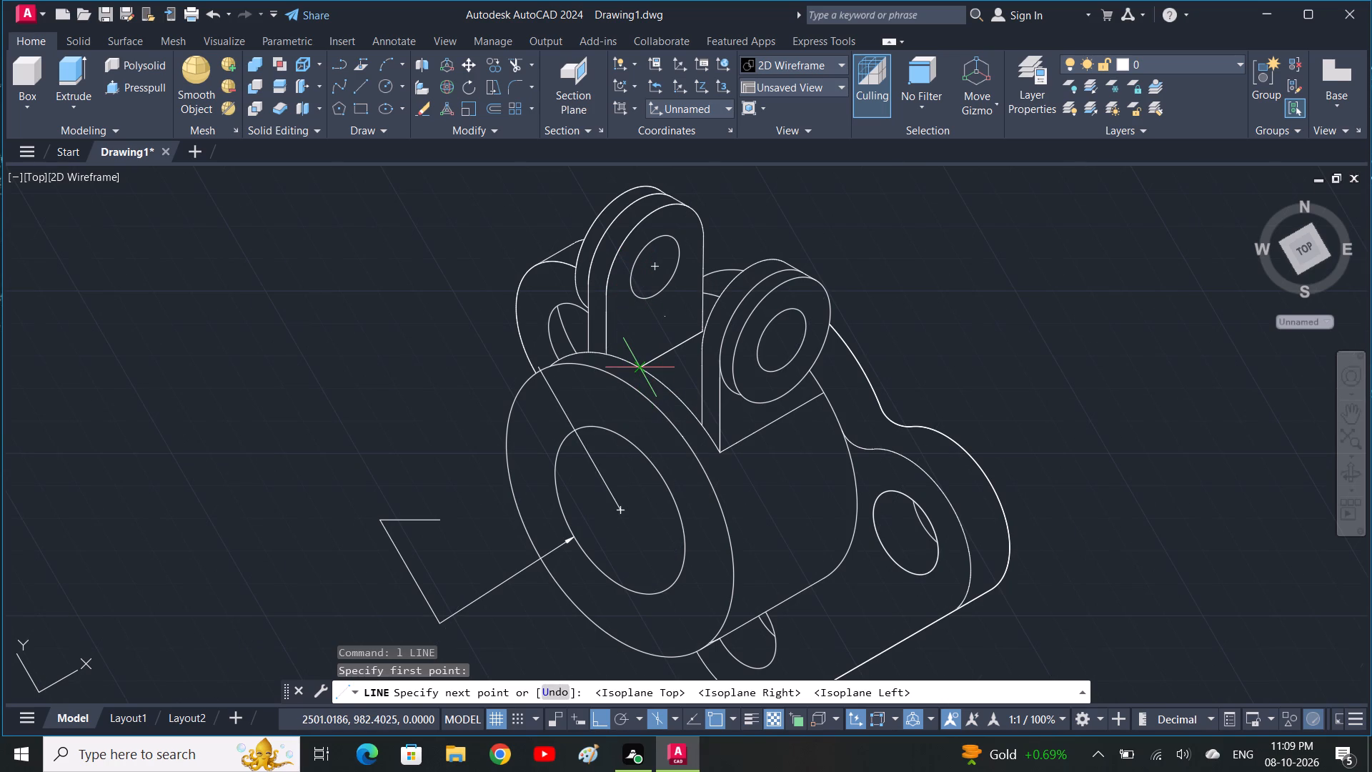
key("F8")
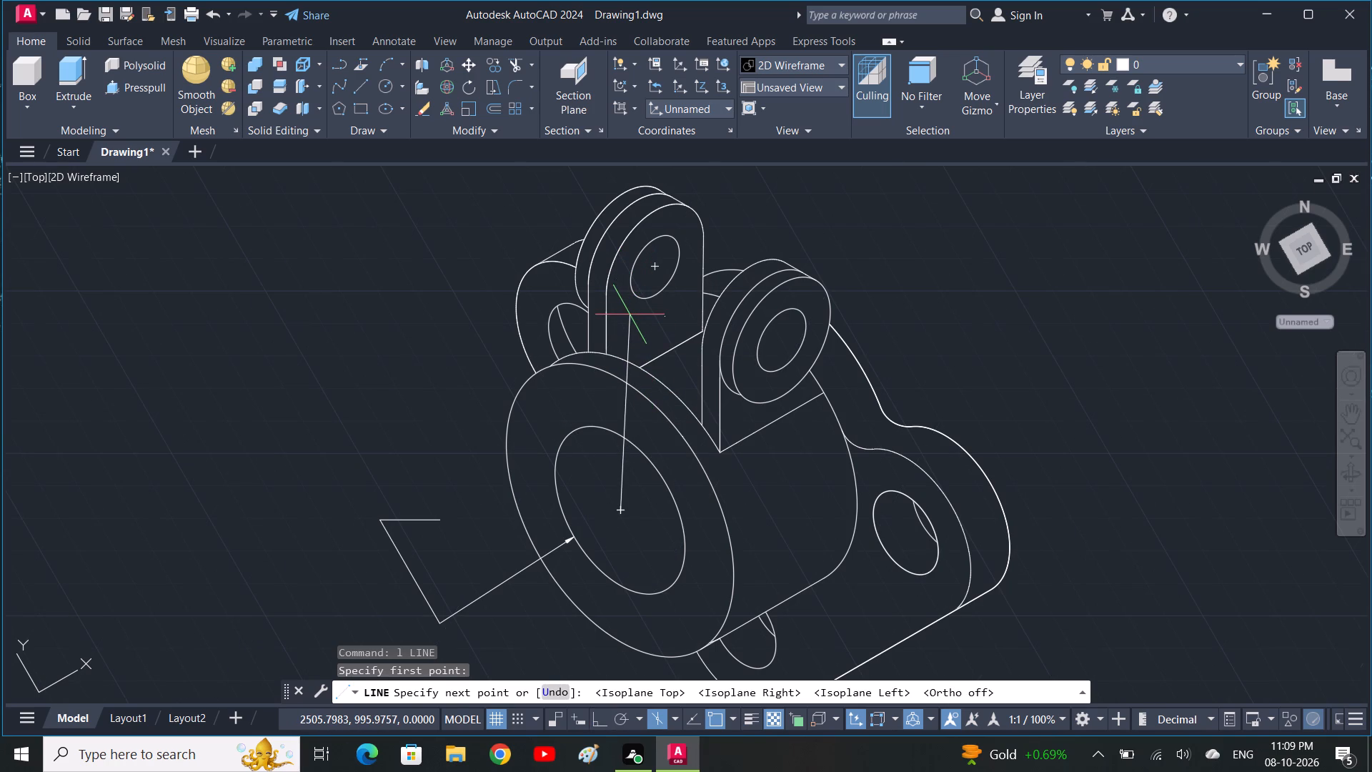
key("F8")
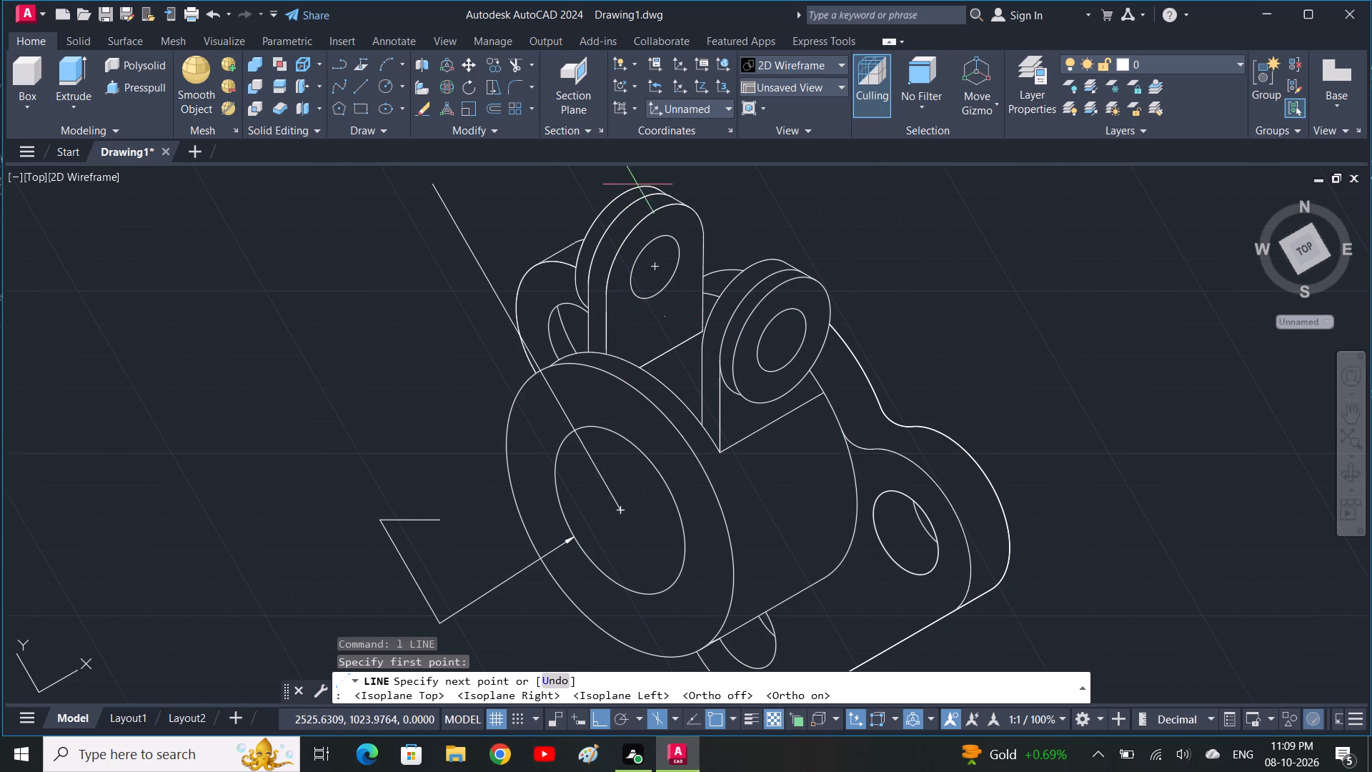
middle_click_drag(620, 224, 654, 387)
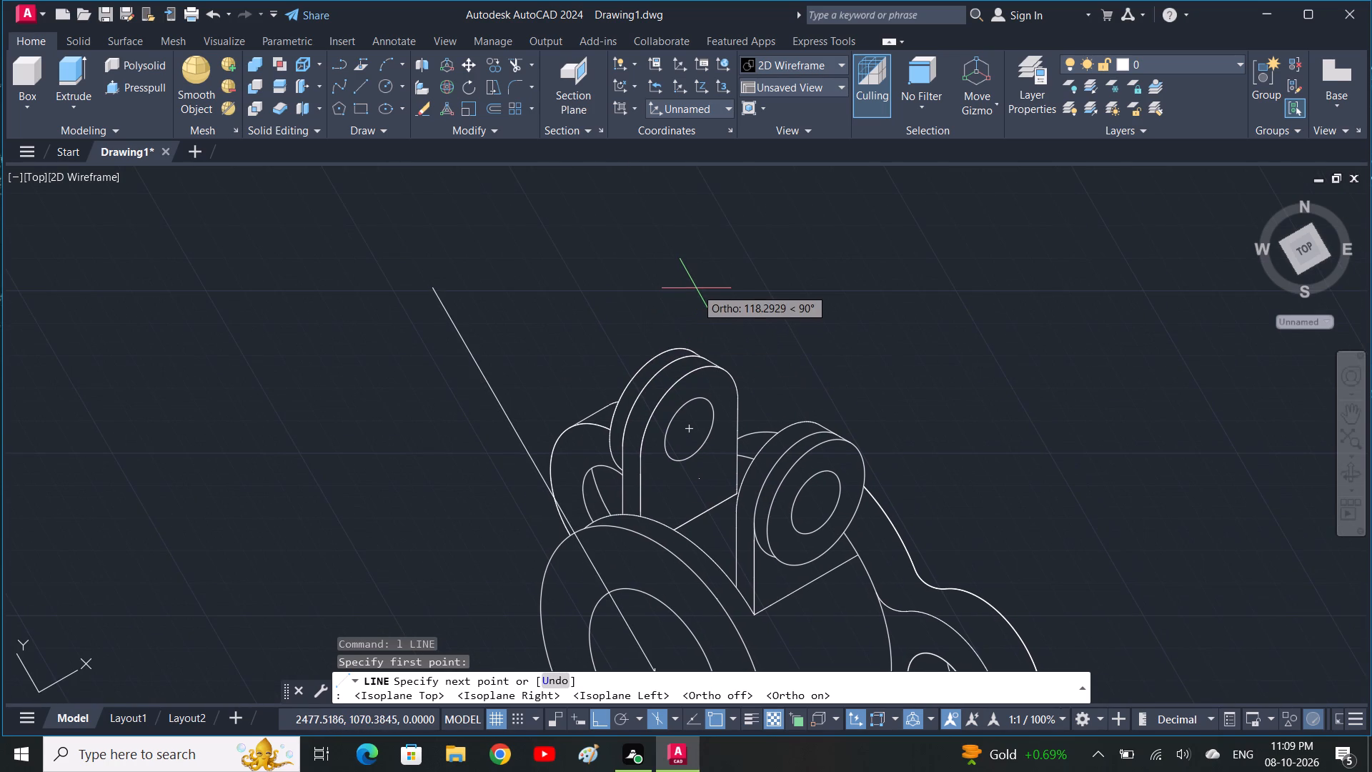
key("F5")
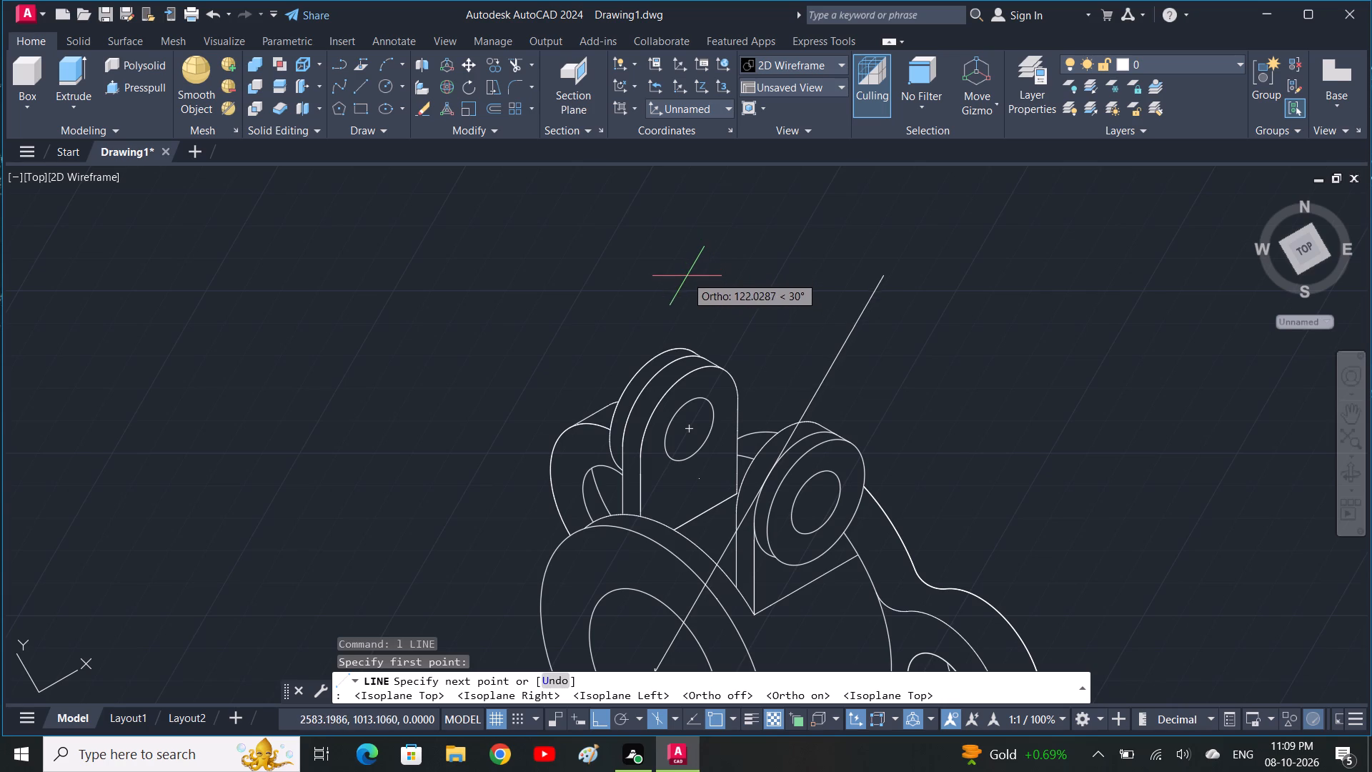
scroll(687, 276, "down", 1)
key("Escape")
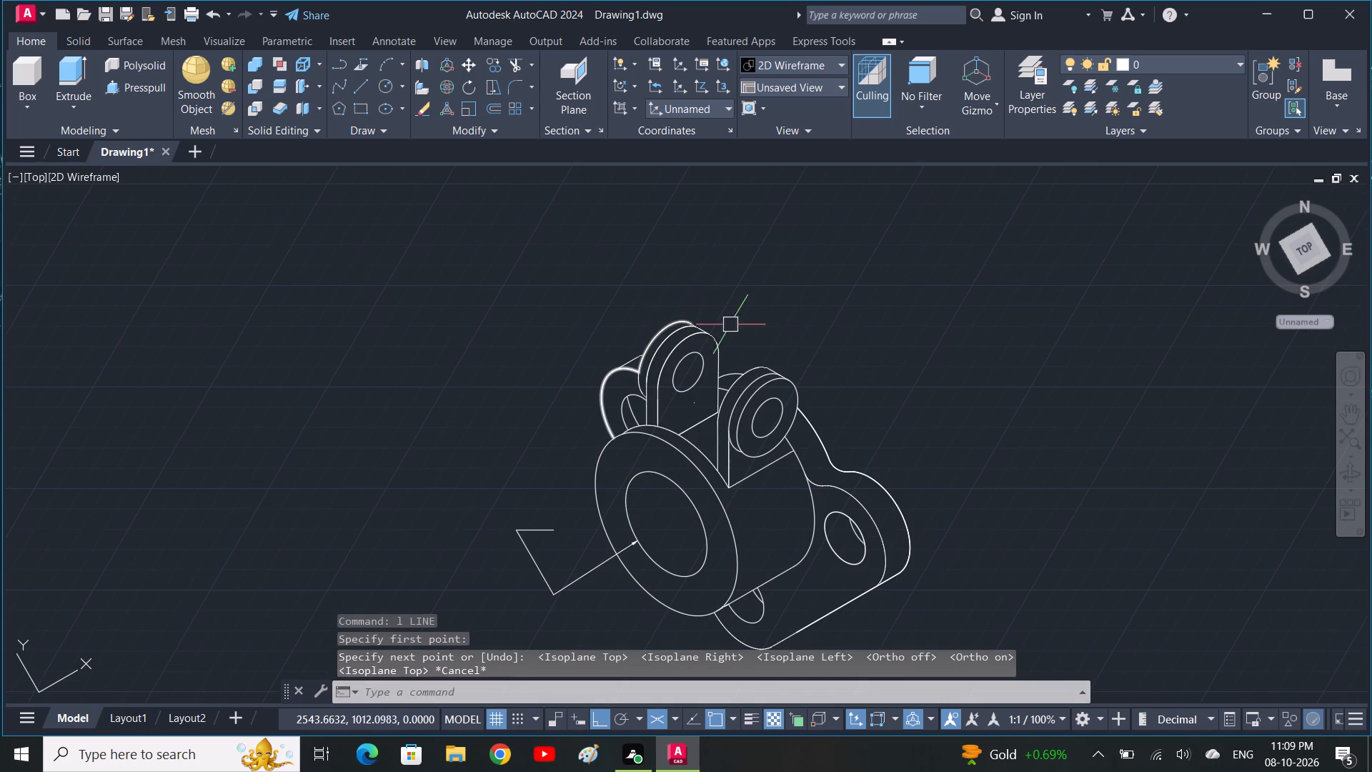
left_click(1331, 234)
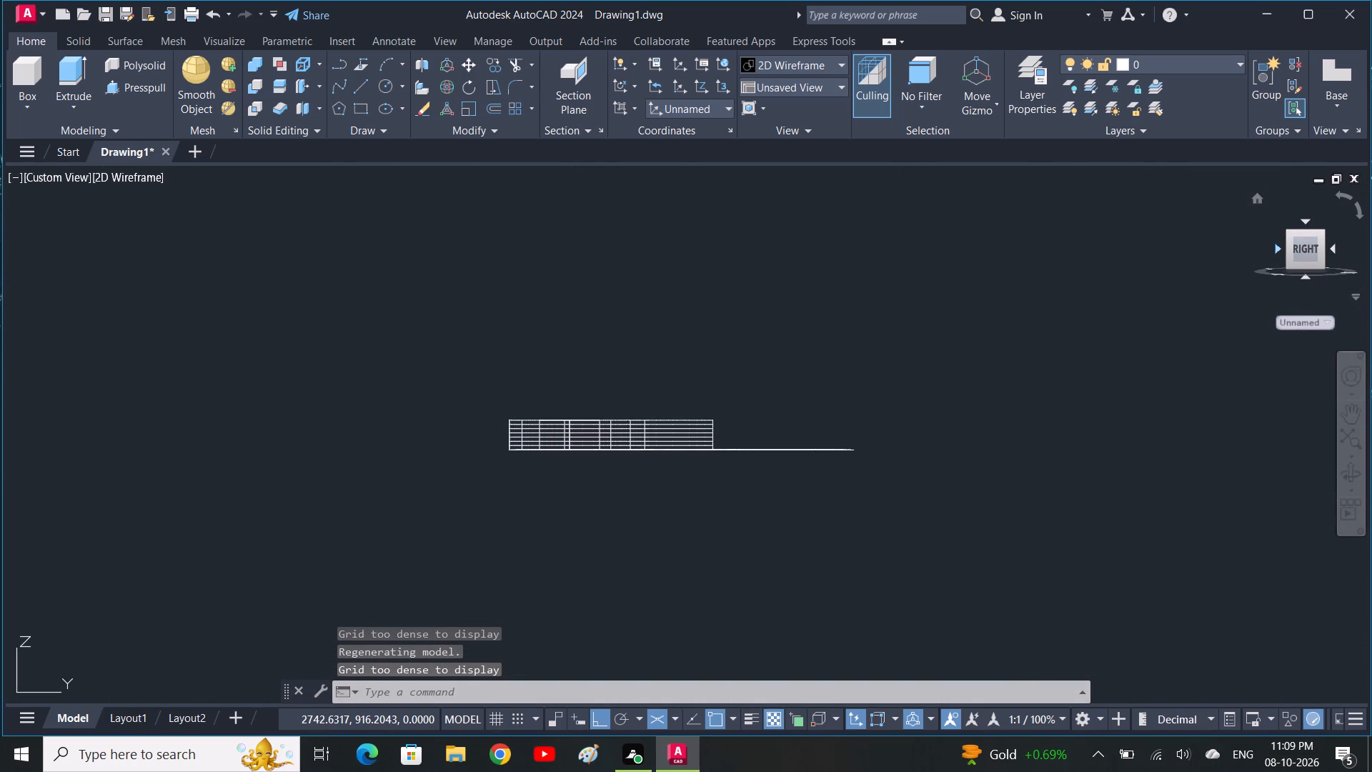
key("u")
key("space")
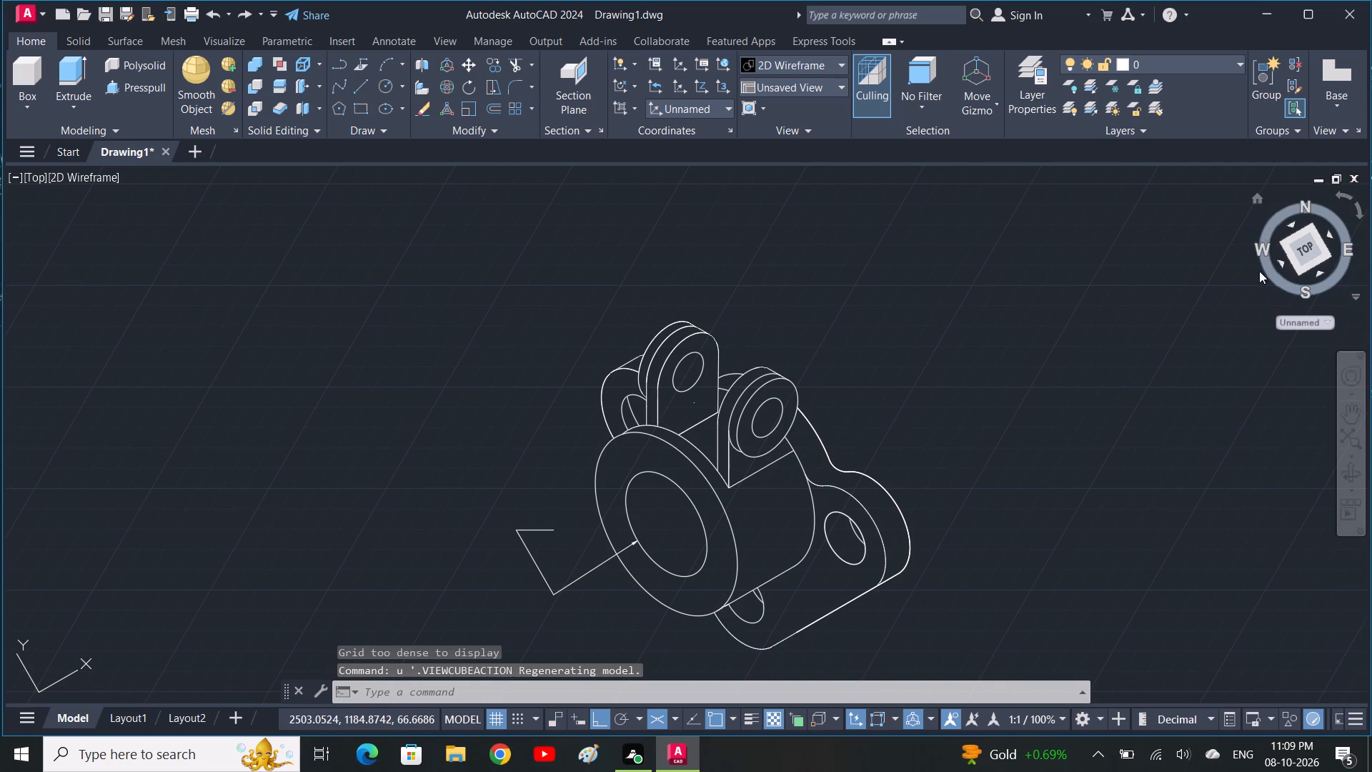
Undo the recent edits back through the front-boss leader and dimension attempts to before the hole ellipse in the tall upright lug.
type("u")
key("space")
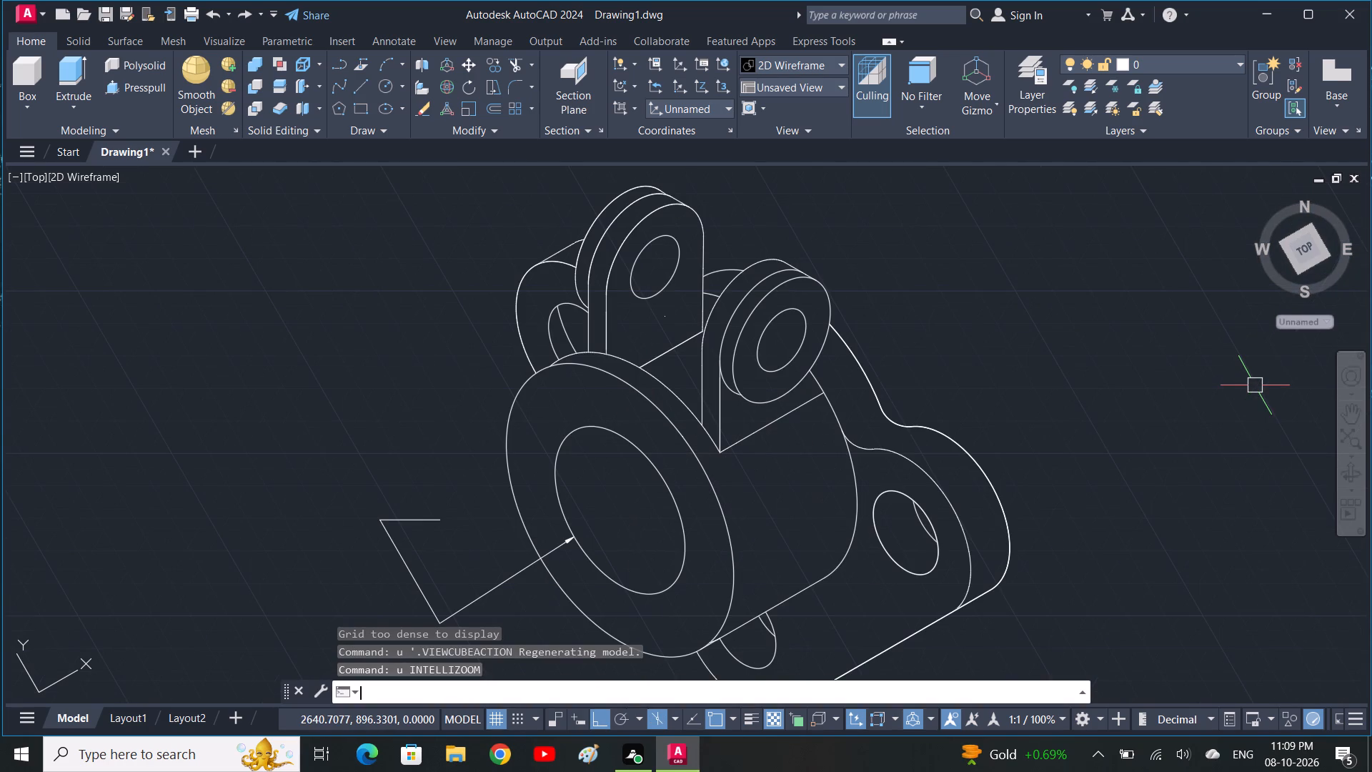
key("space")
key("space")
key("space")
key("space")
key("space")
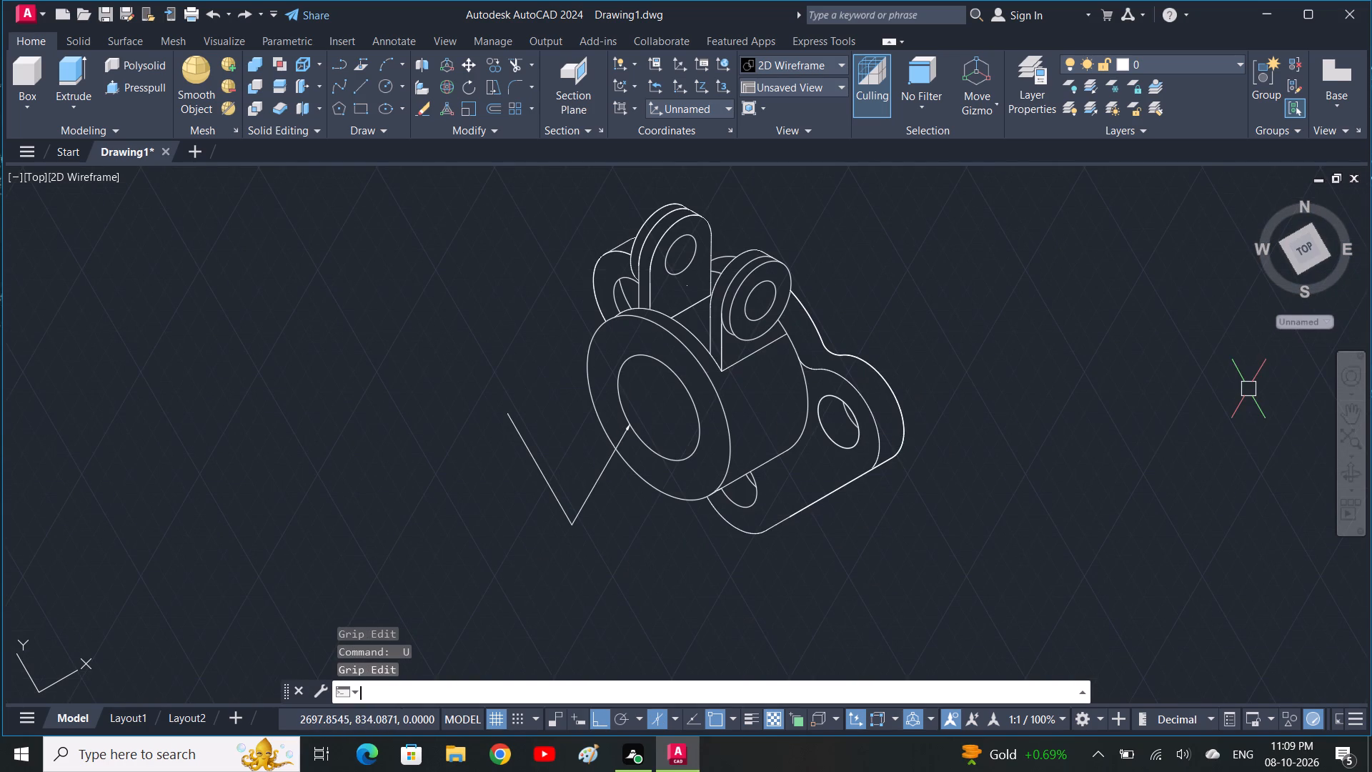
key("space")
key("space")
key("space")
key("space")
key("space")
key("space")
key("space")
key("space")
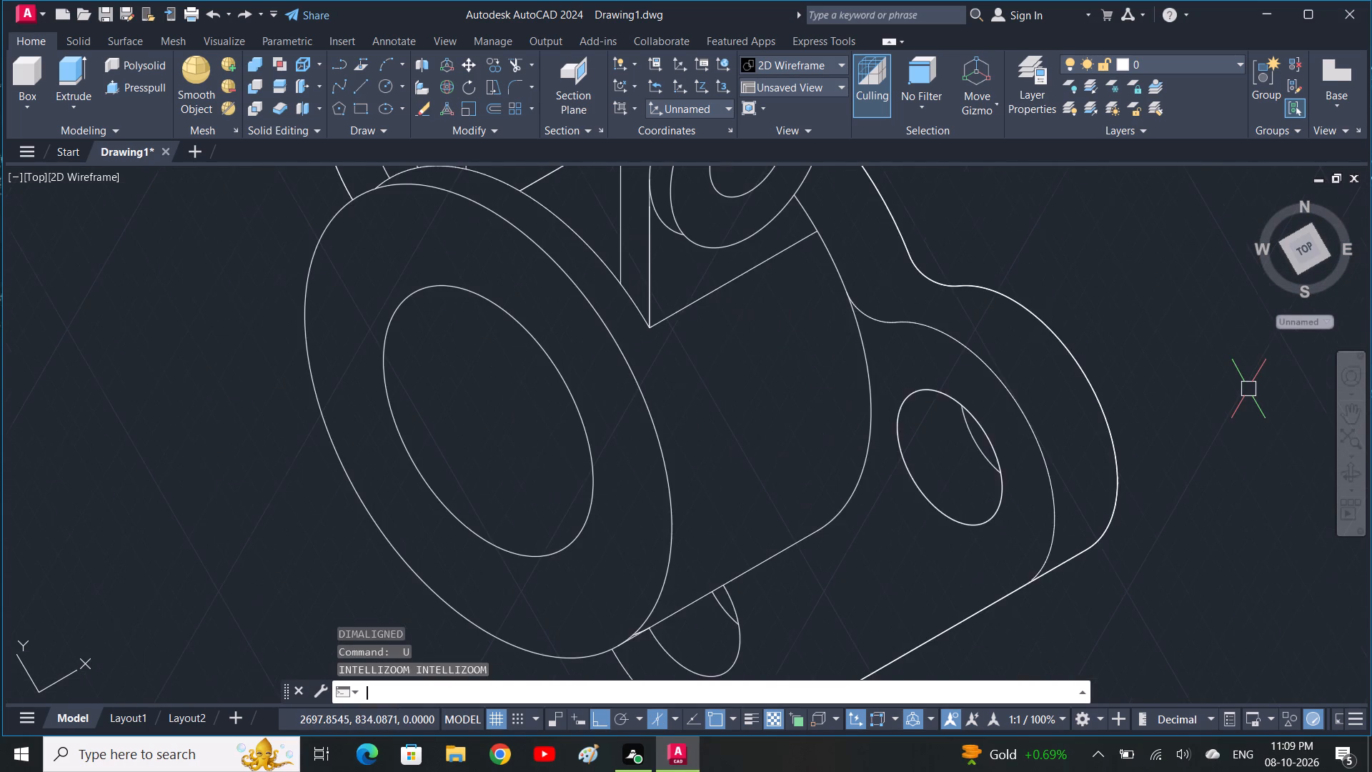
key("space")
key("space")
key("space")
key("space")
key("space")
key("space")
key("space")
key("space")
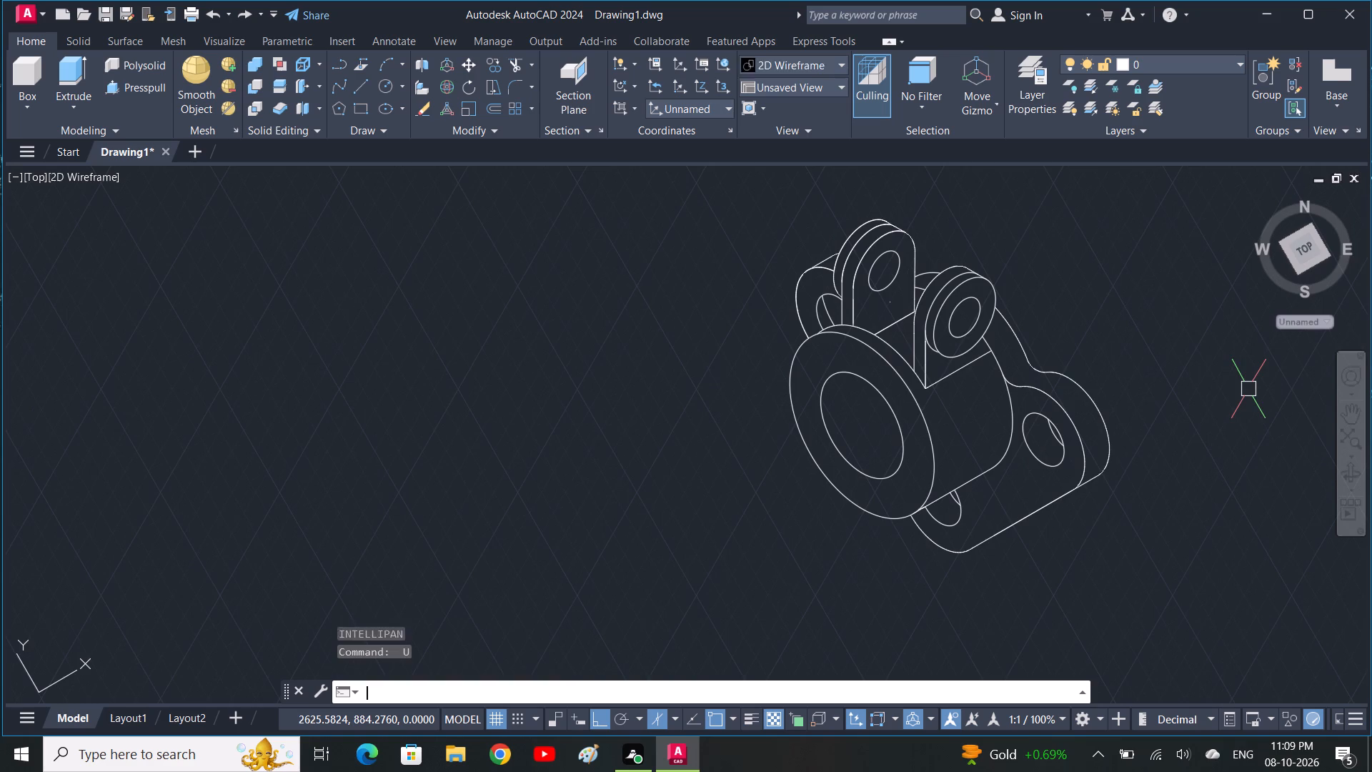
key("space")
key("space")
key("space")
key("space")
key("space")
key("space")
key("space")
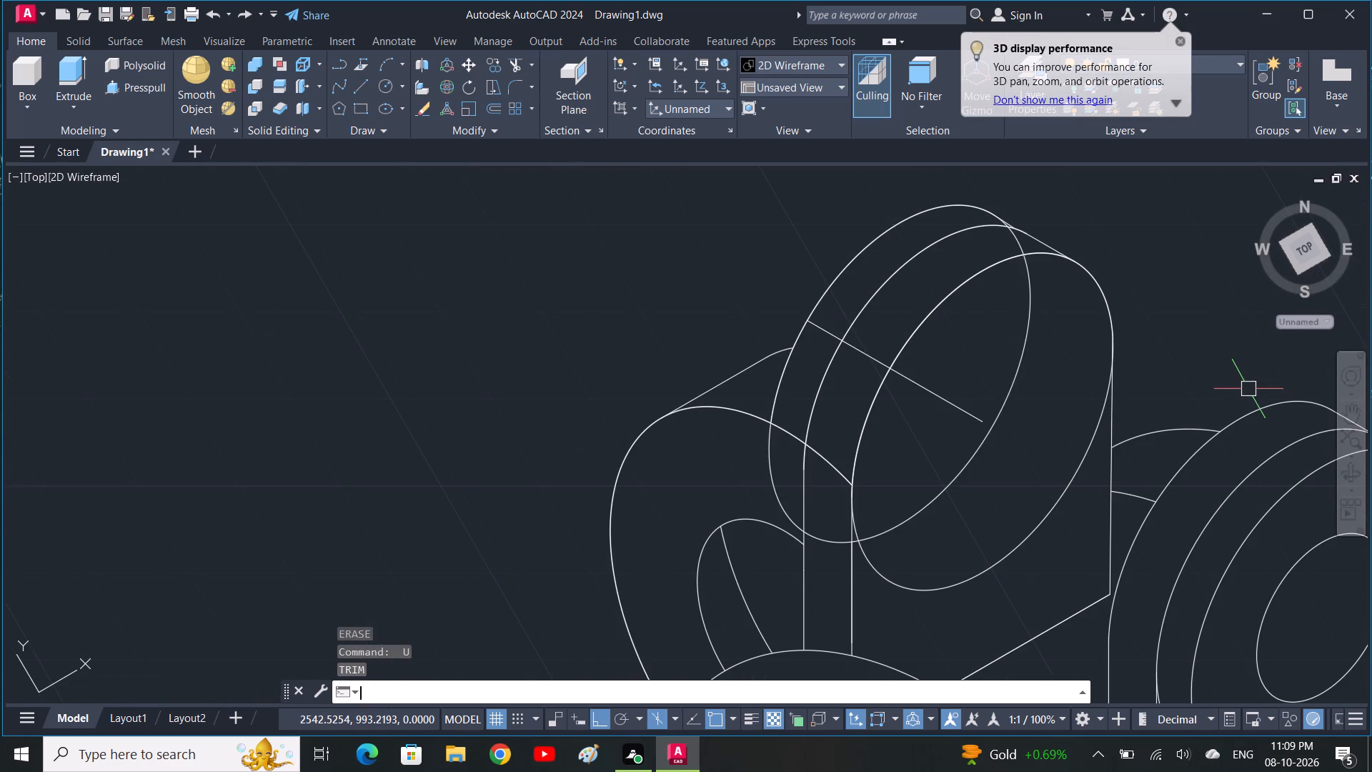
key("space")
key("space")
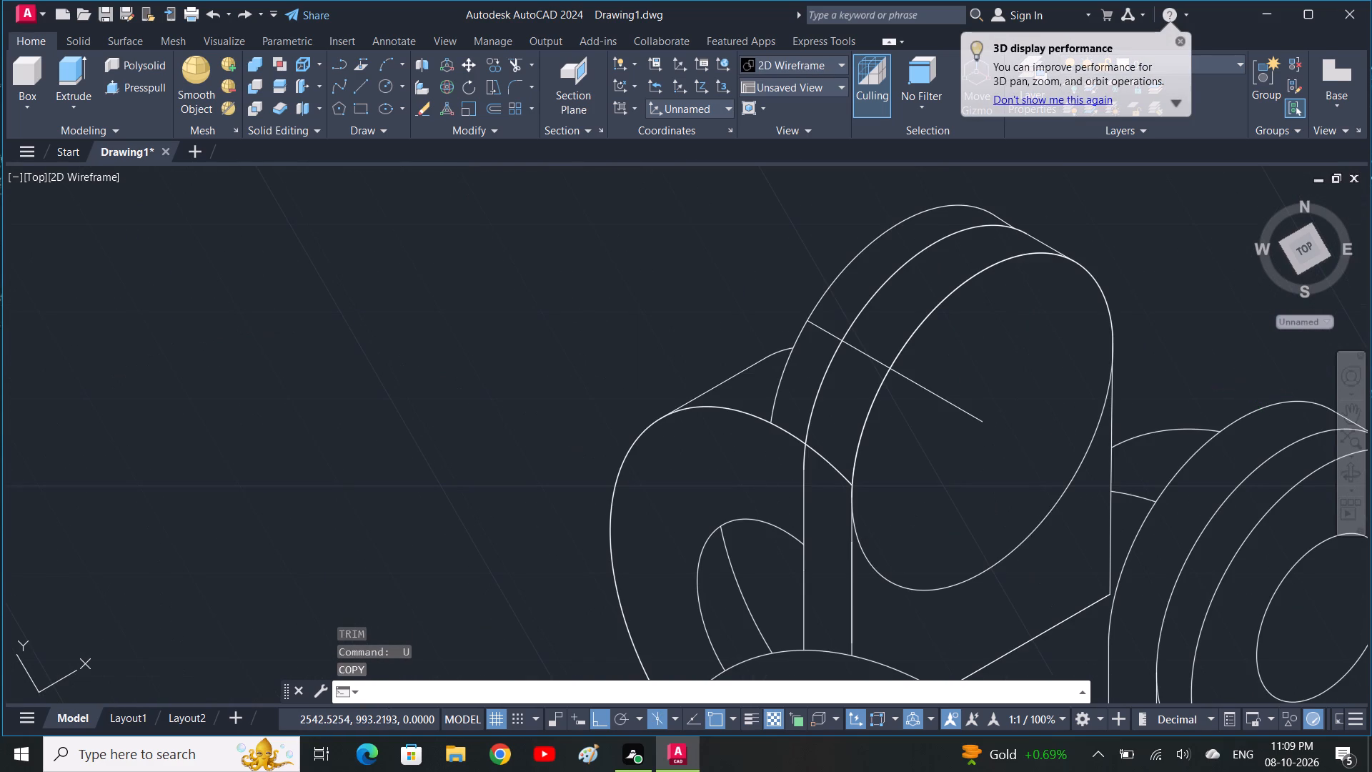
key("space")
key("space")
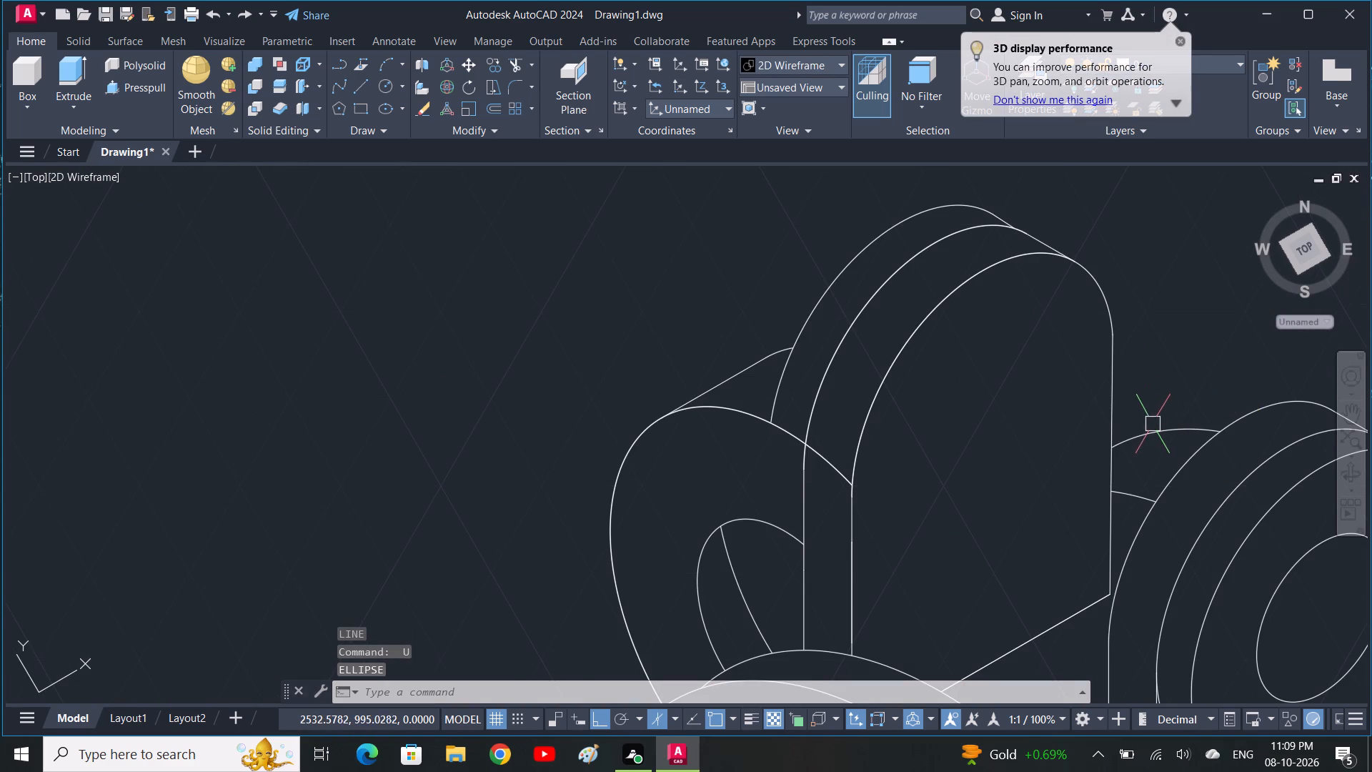
scroll(1148, 429, "down", 1)
middle_click_drag(1047, 513, 740, 325)
scroll(848, 389, "down", 1)
key("Escape")
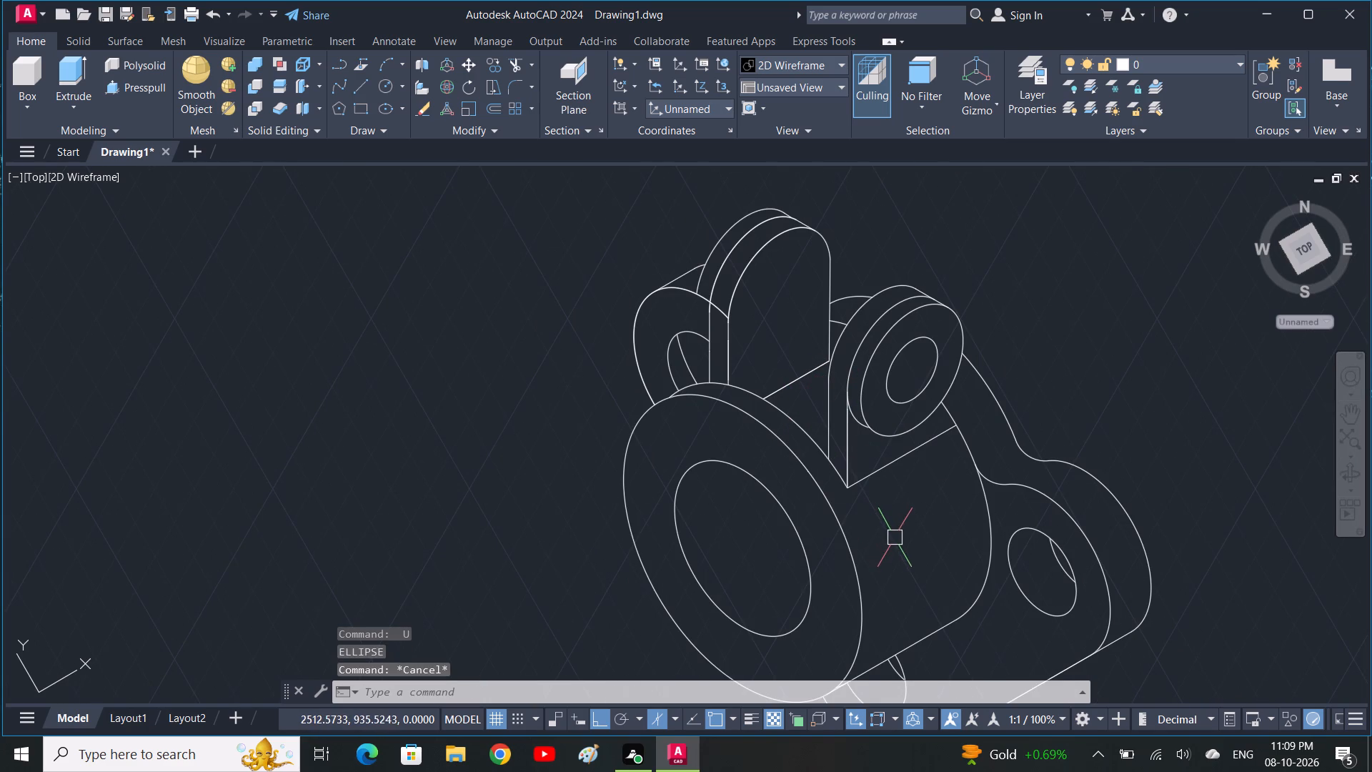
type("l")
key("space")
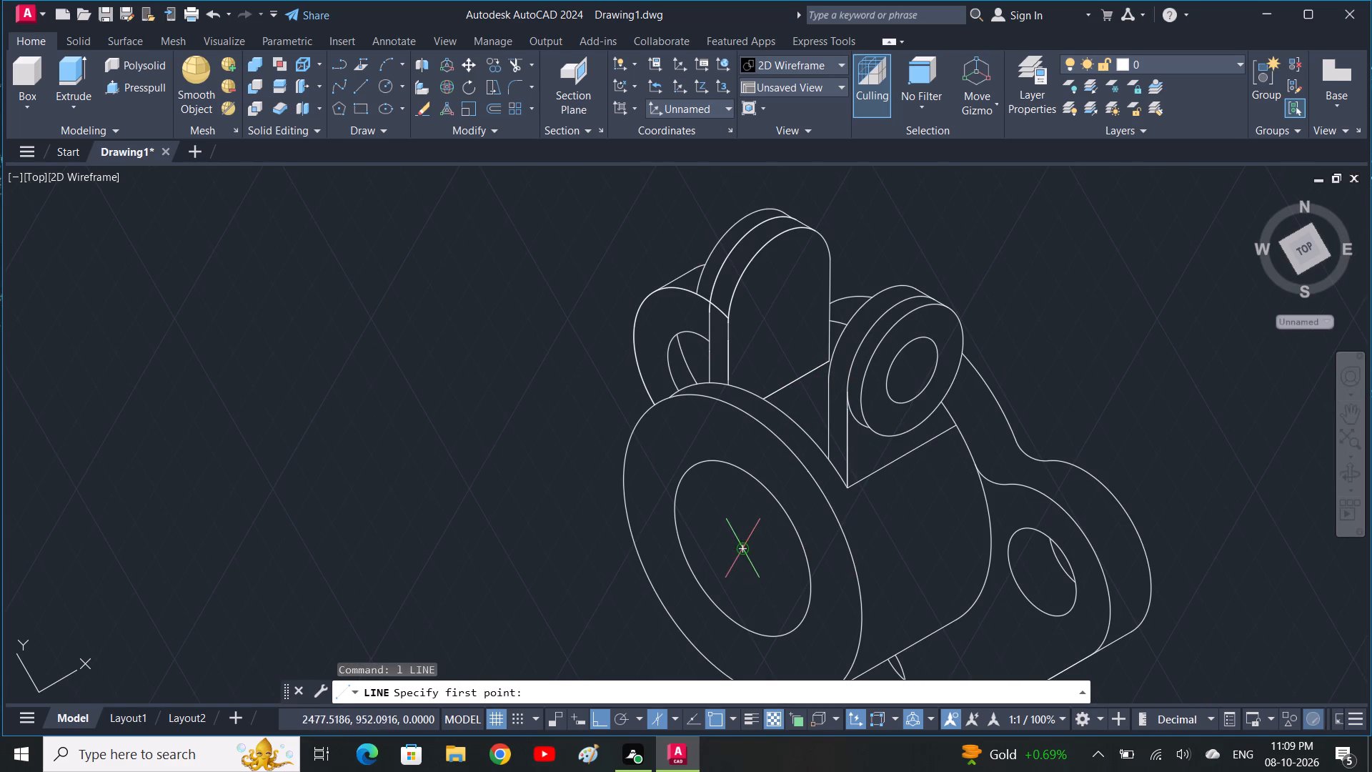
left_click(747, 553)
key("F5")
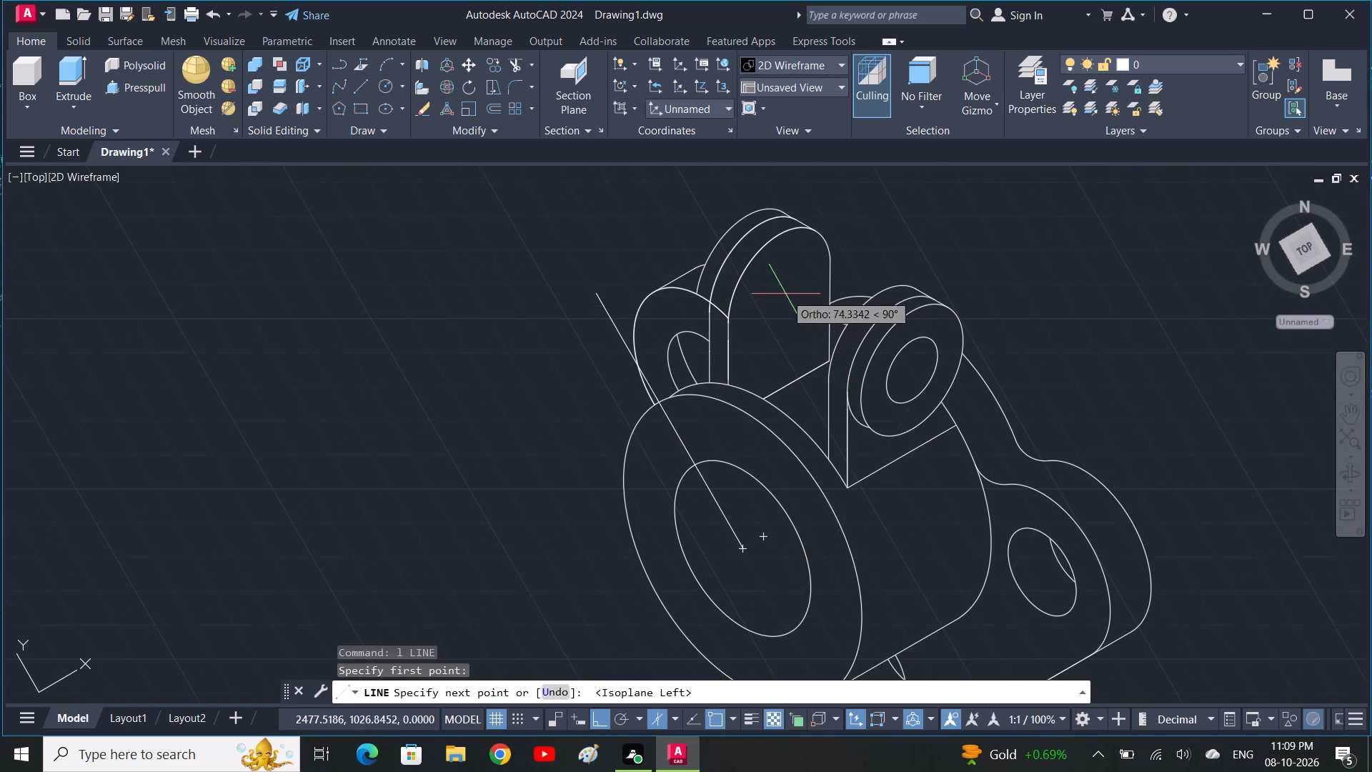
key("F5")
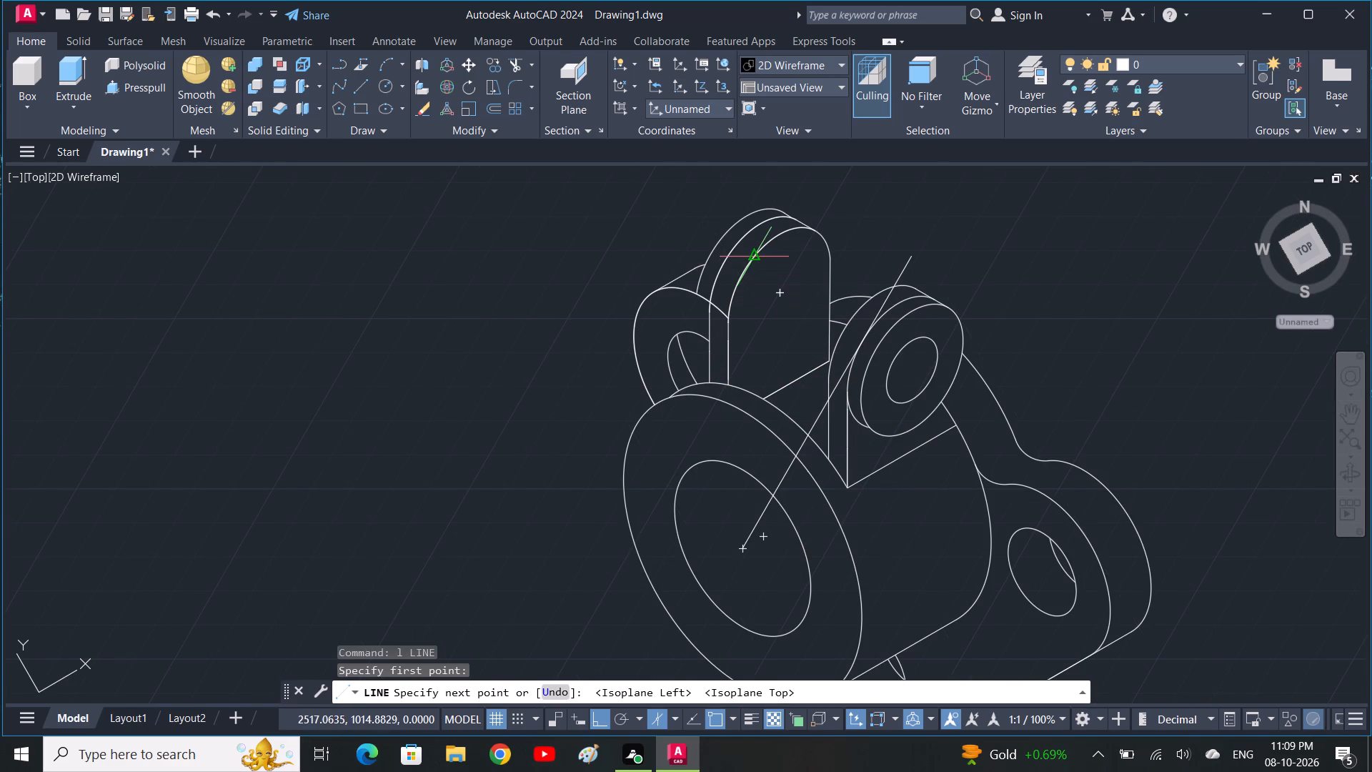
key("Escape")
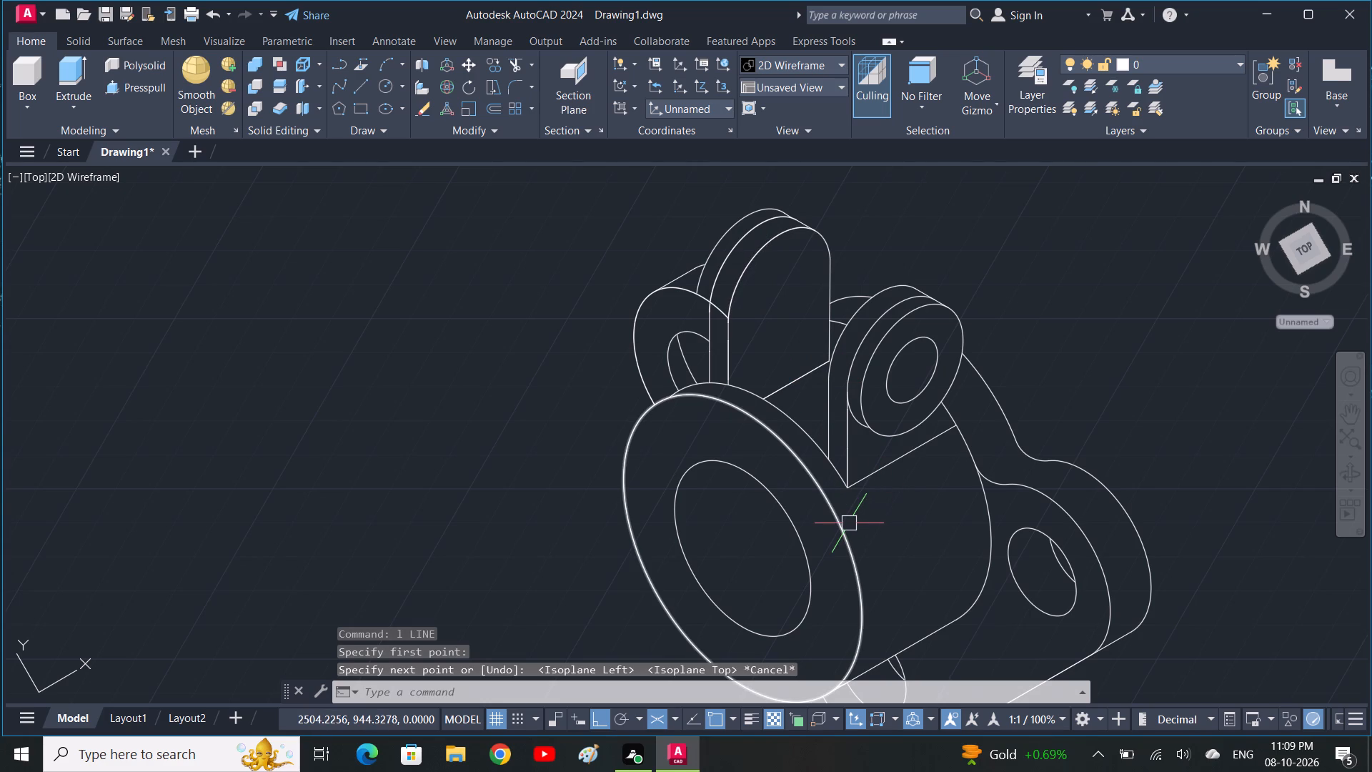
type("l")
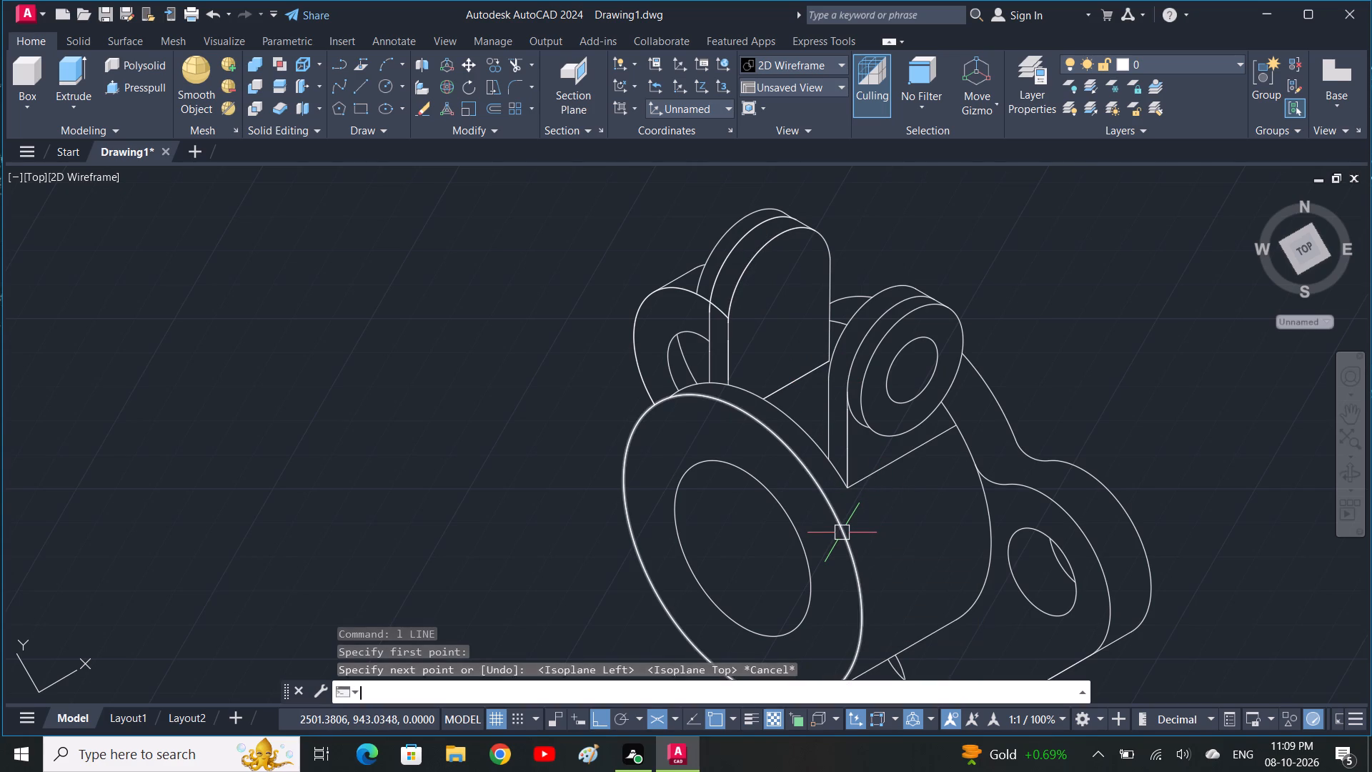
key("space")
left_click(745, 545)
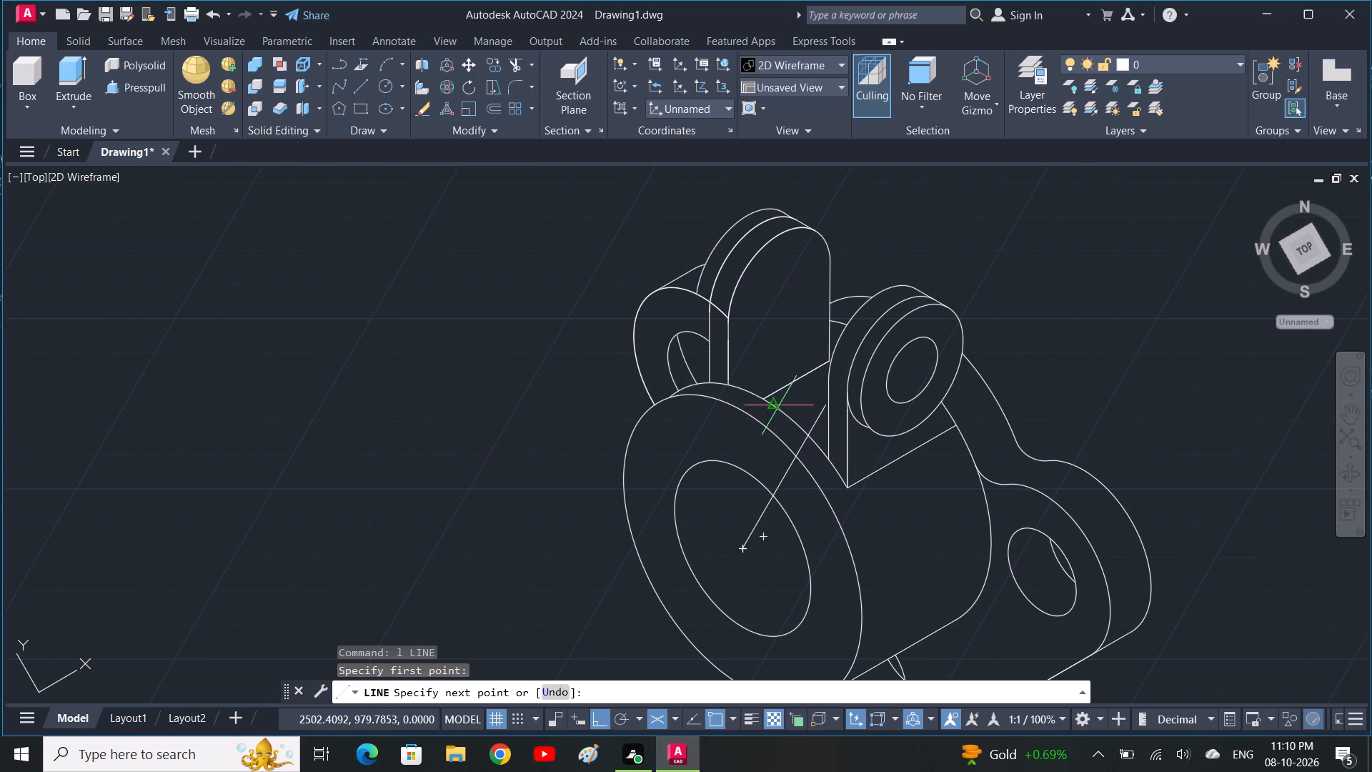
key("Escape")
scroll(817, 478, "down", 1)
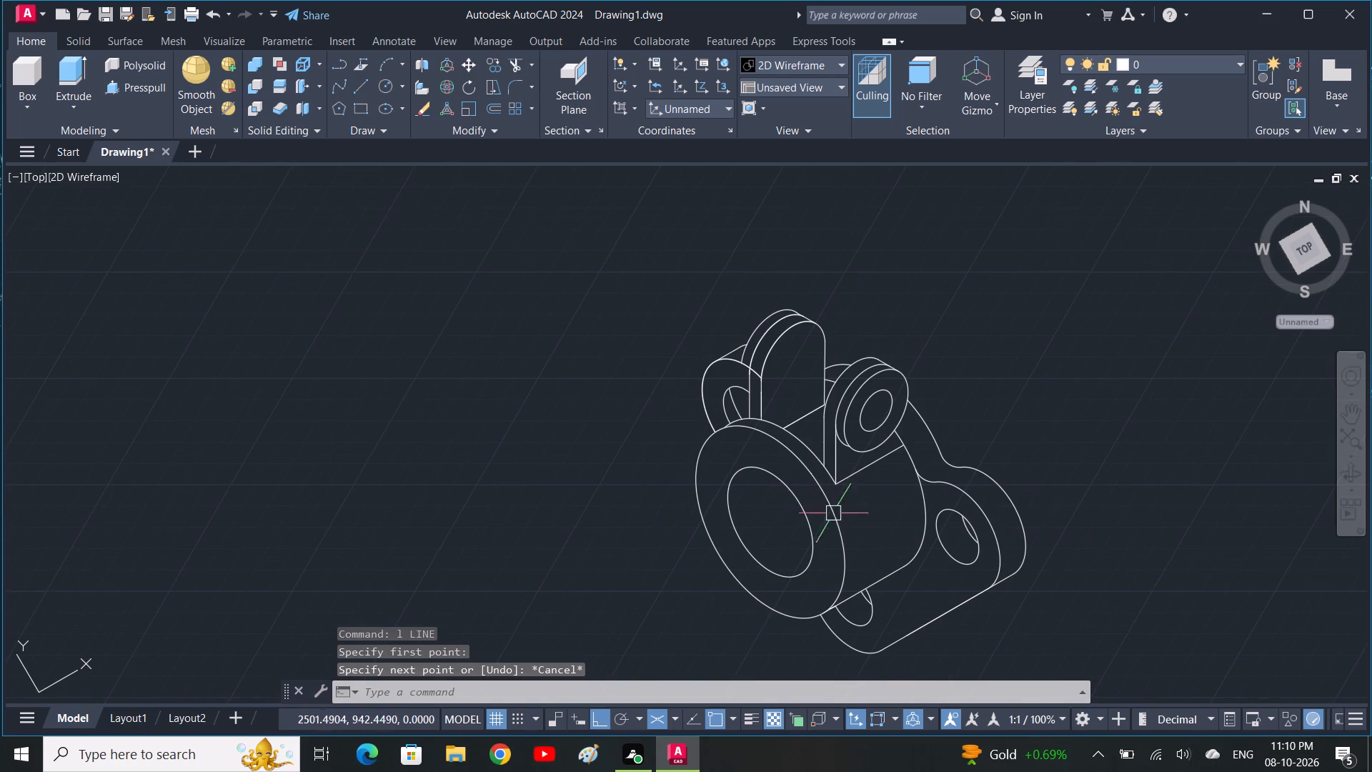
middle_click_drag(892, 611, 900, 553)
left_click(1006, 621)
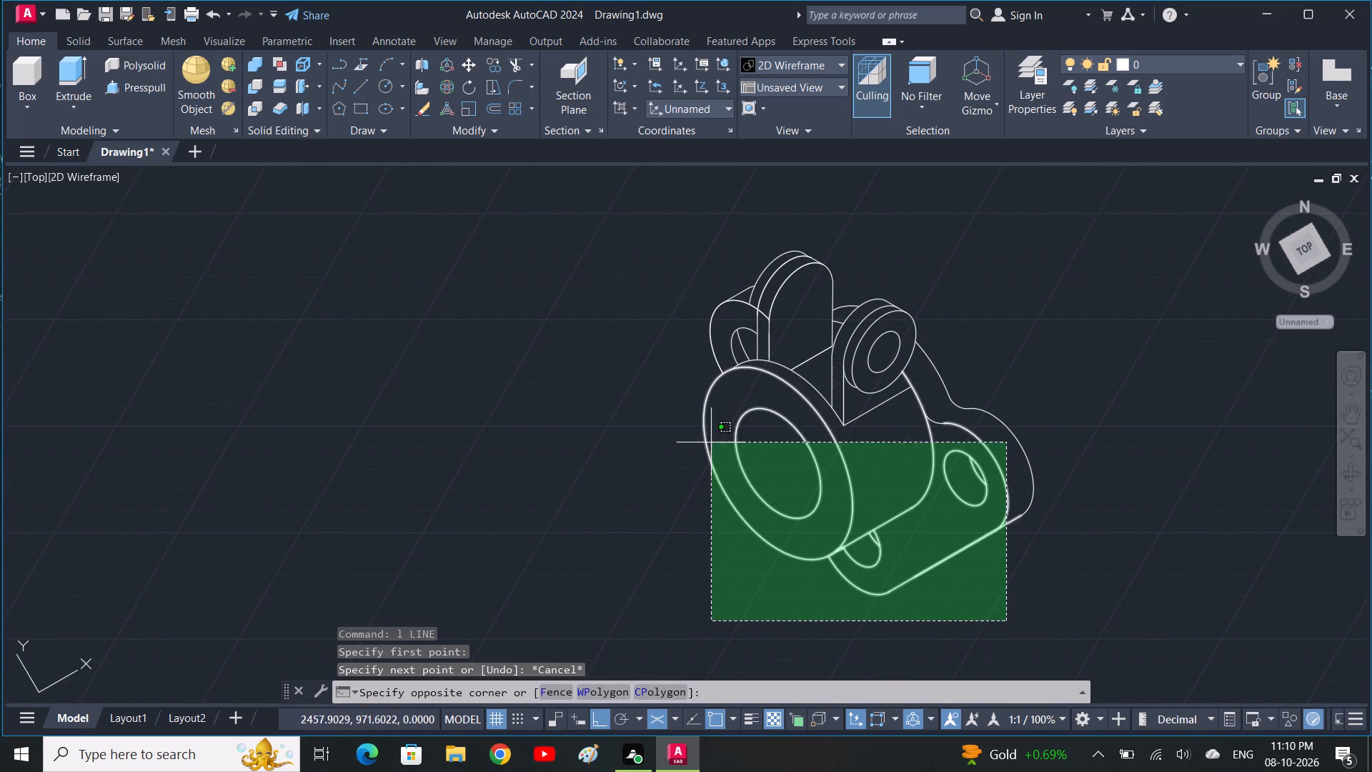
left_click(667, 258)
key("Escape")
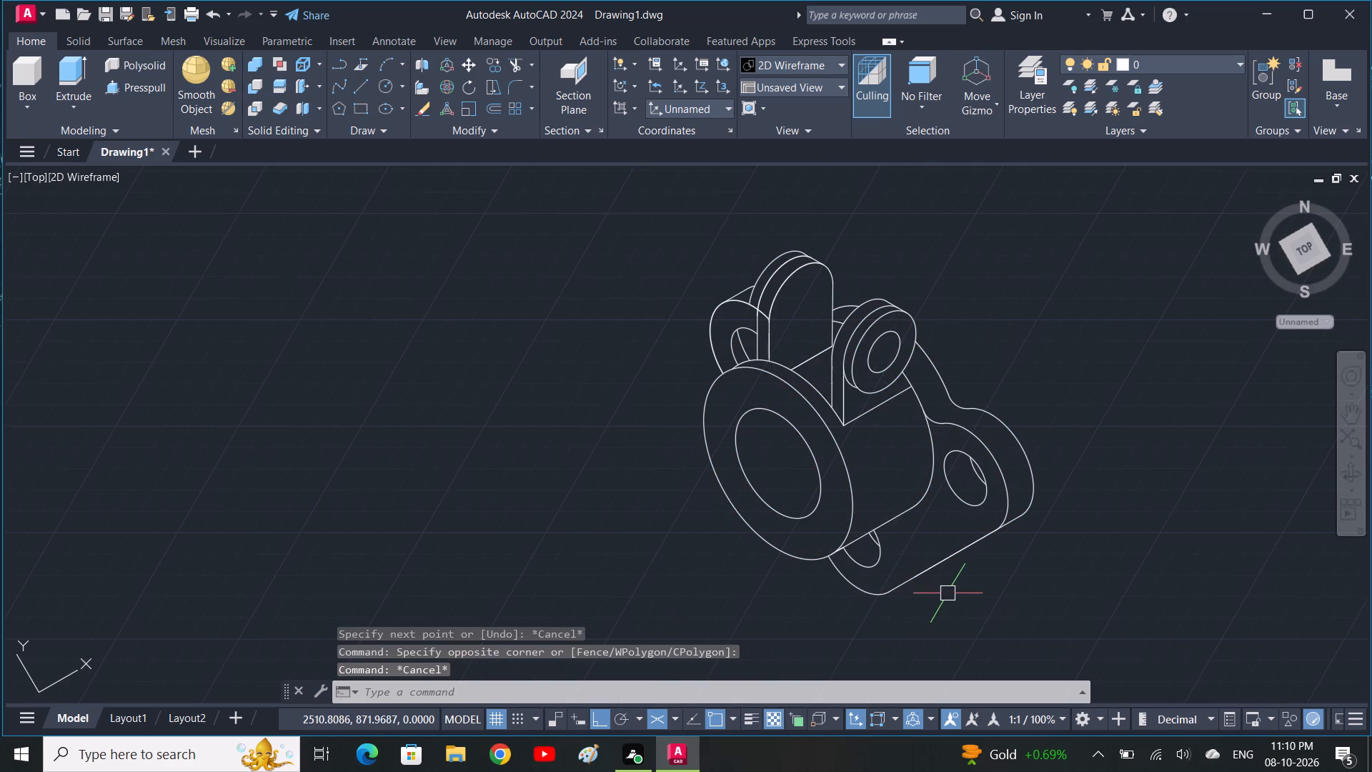
Save the drawing in the Documents folder under the name Drawing 84 as an AutoCAD 2018 drawing.
key("ctrl+s")
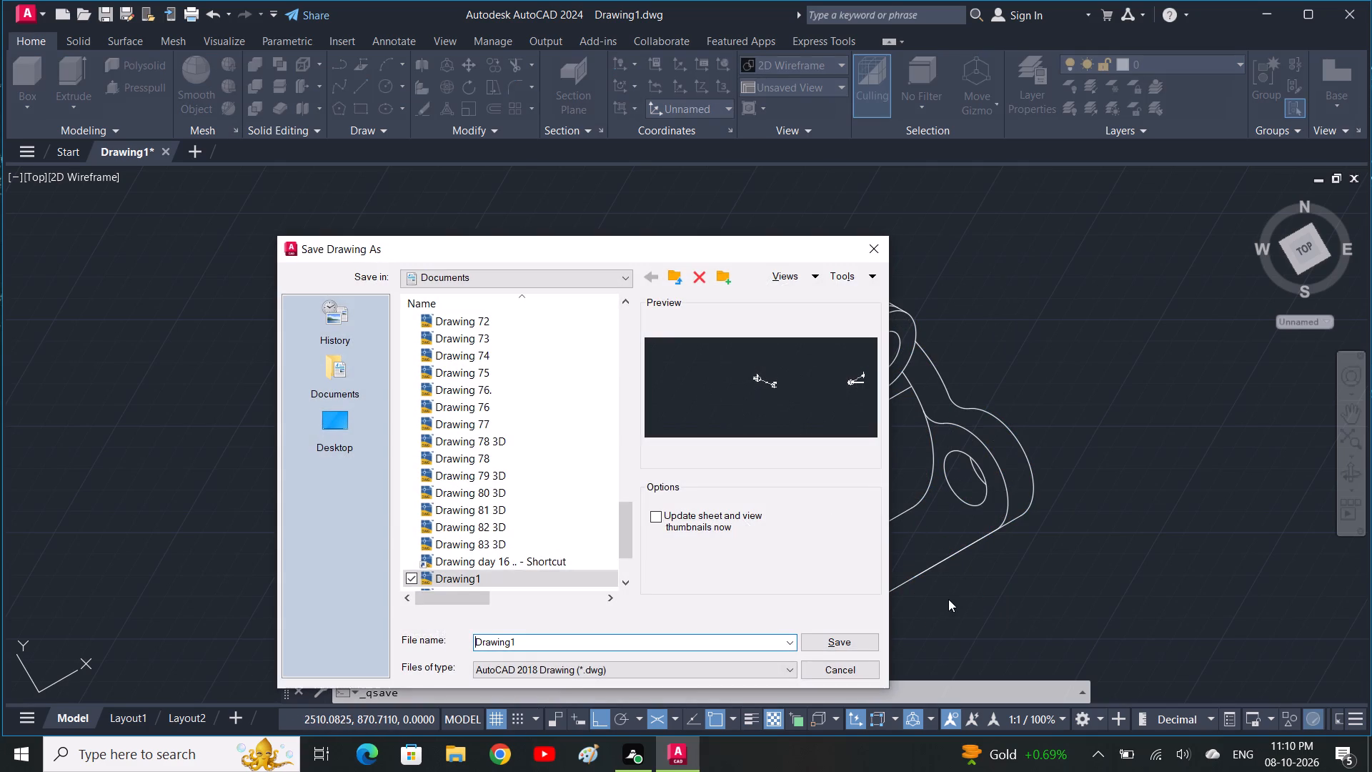
scroll(483, 382, "down", 4)
scroll(489, 452, "down", 2)
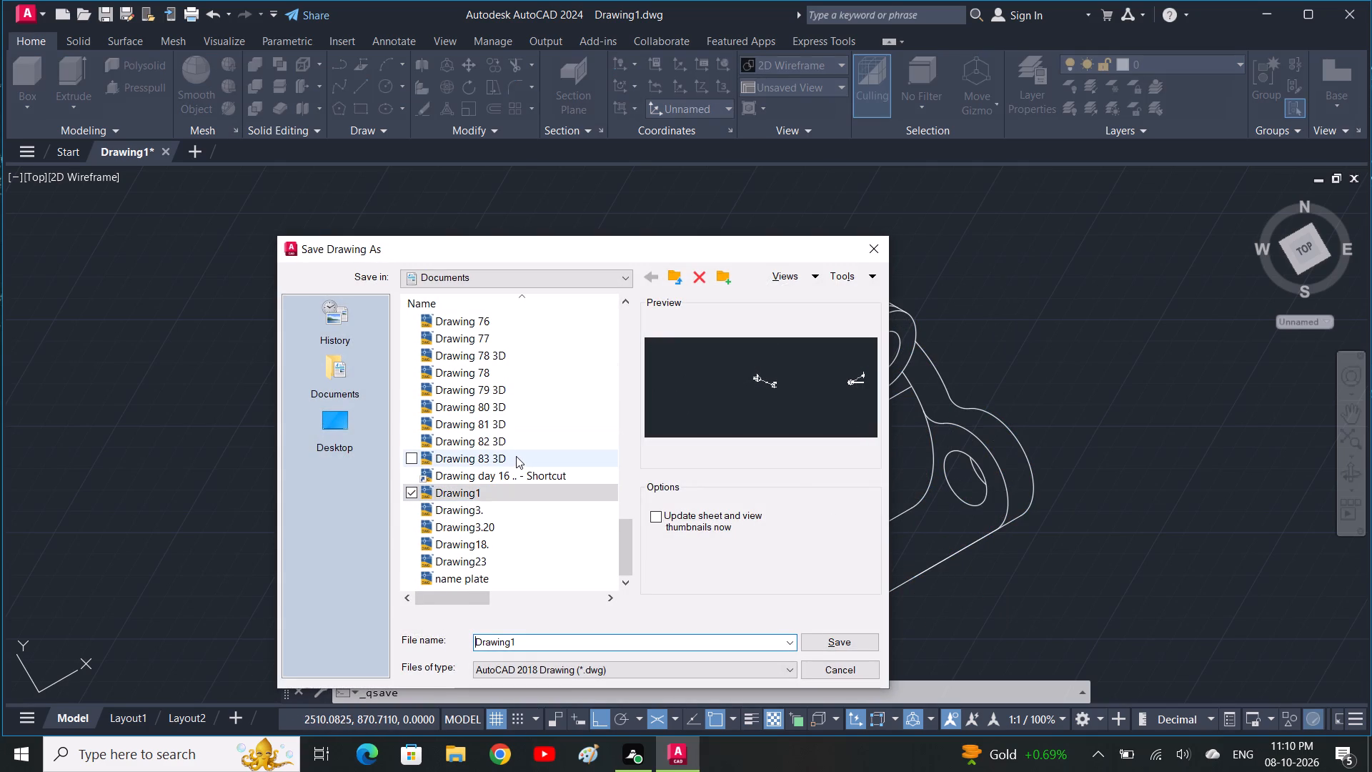
left_click(523, 462)
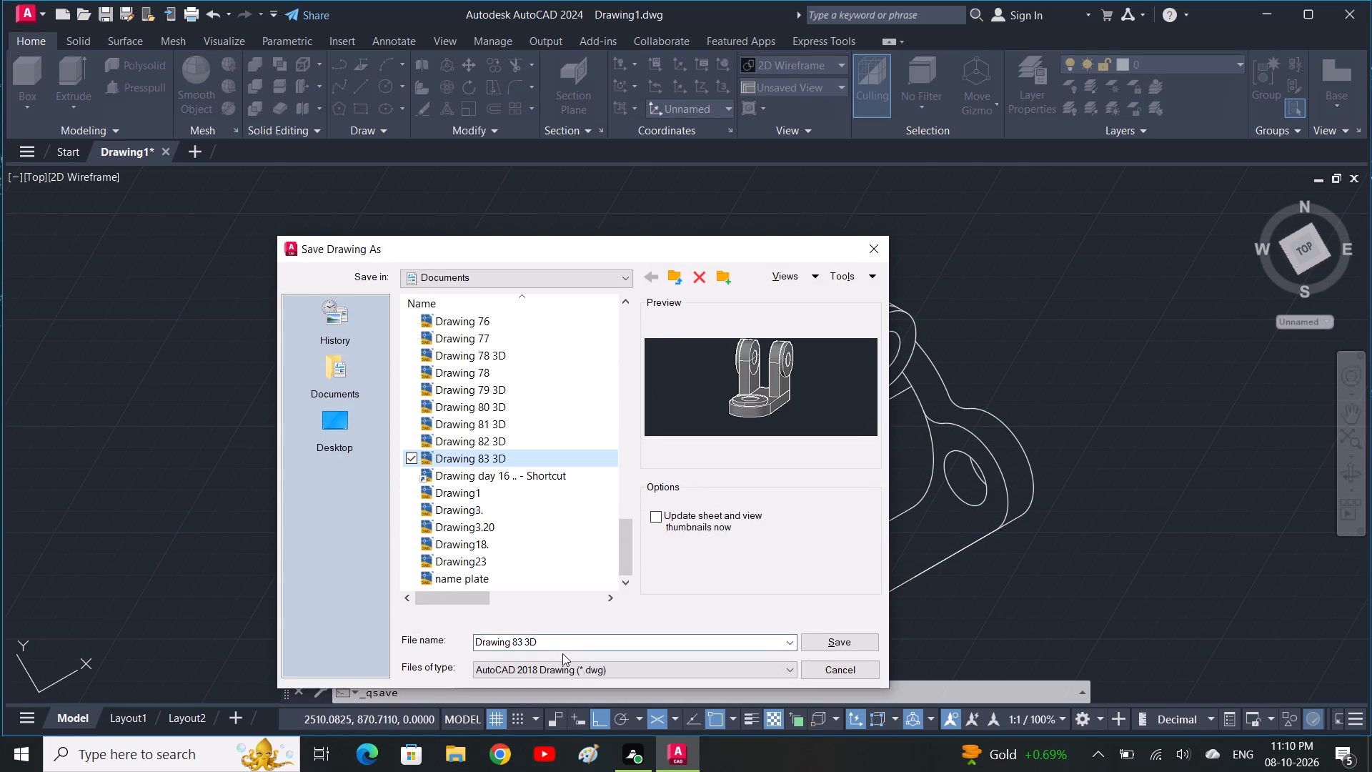
double_click(562, 641)
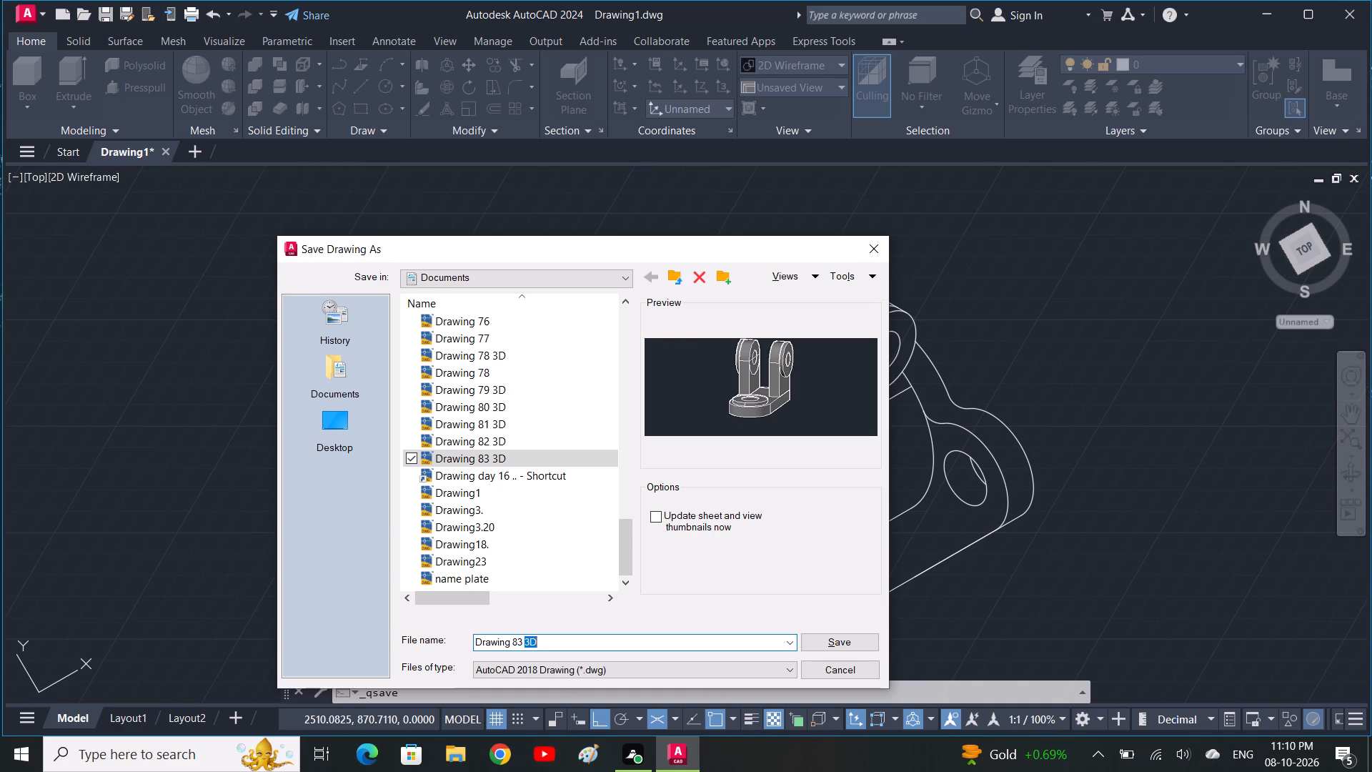
left_click(524, 640)
left_click(524, 640)
left_click(524, 640)
double_click(524, 640)
key("BackSpace")
key("BackSpace")
key("4")
key("space")
left_click(652, 633)
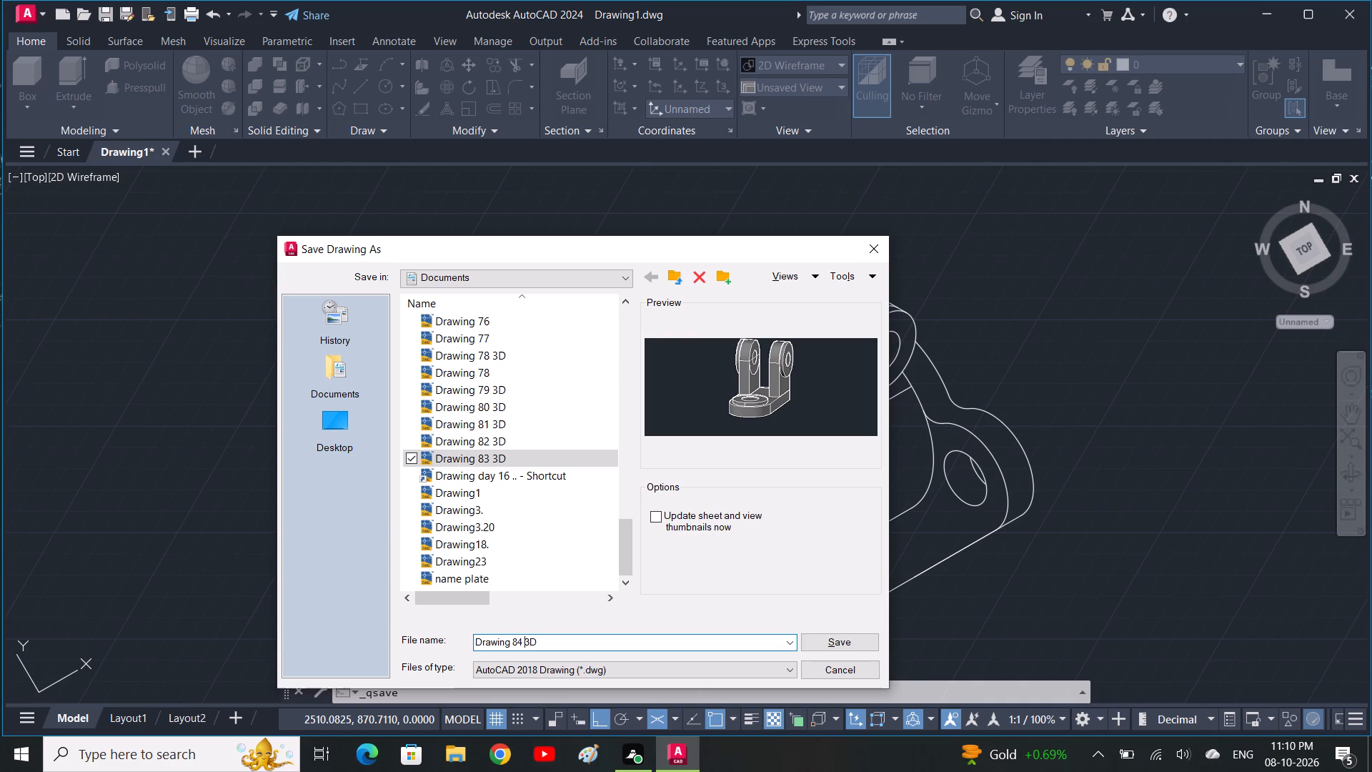
left_click(652, 640)
key("BackSpace")
key("BackSpace")
key("BackSpace")
key("space")
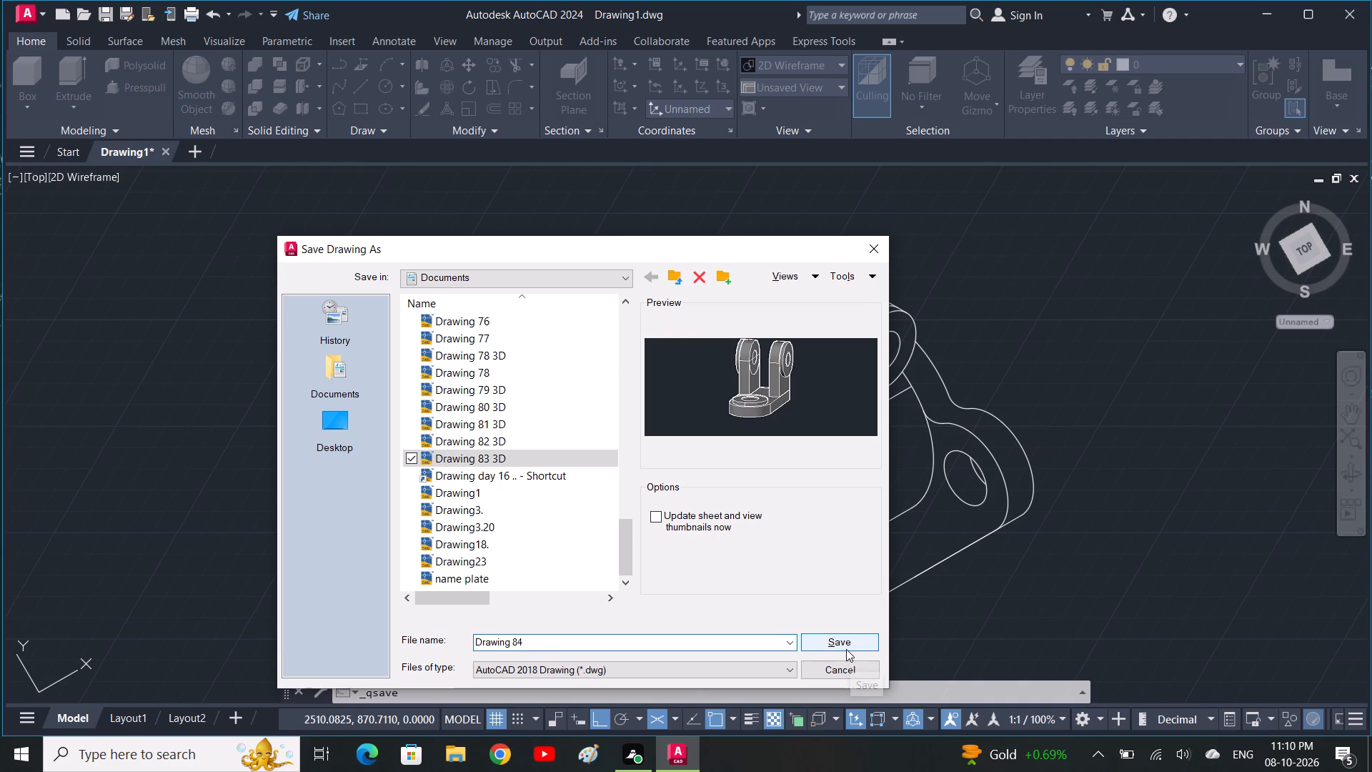
left_click(847, 649)
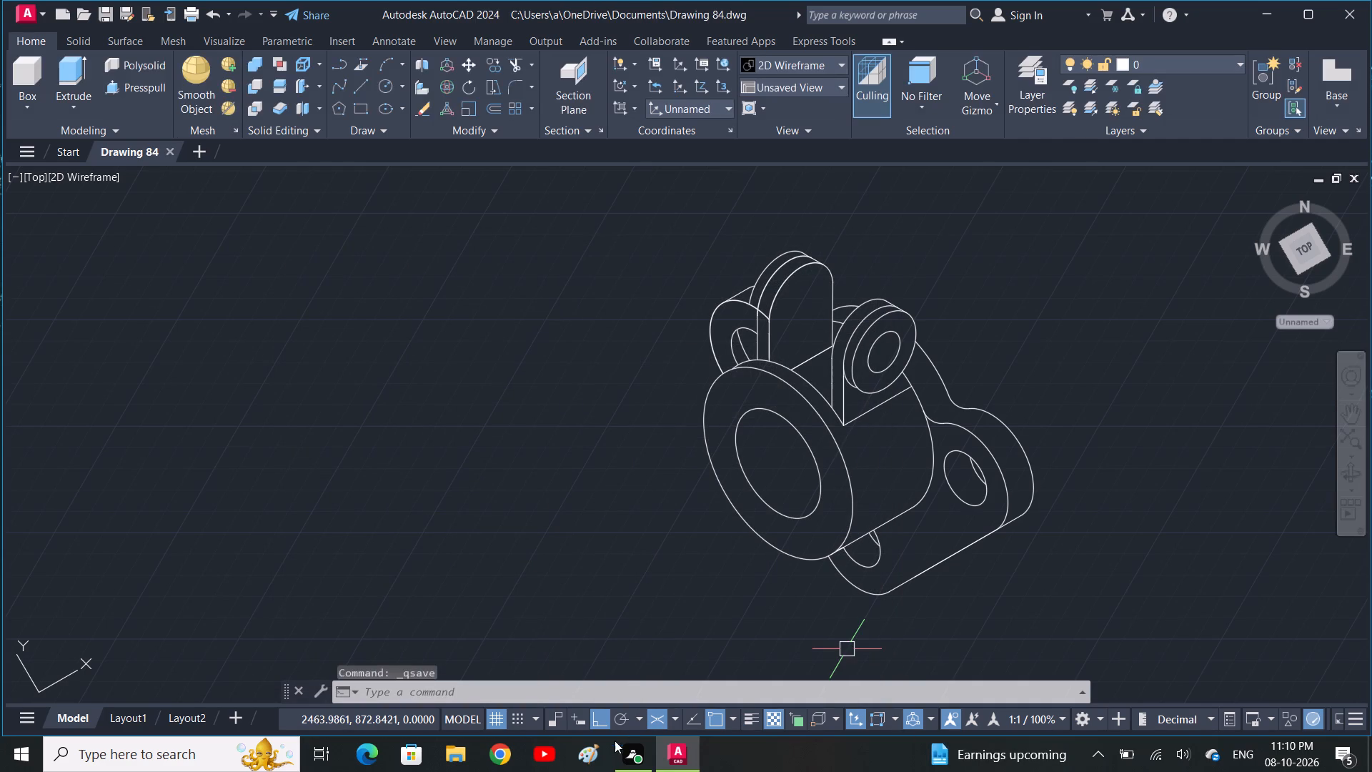